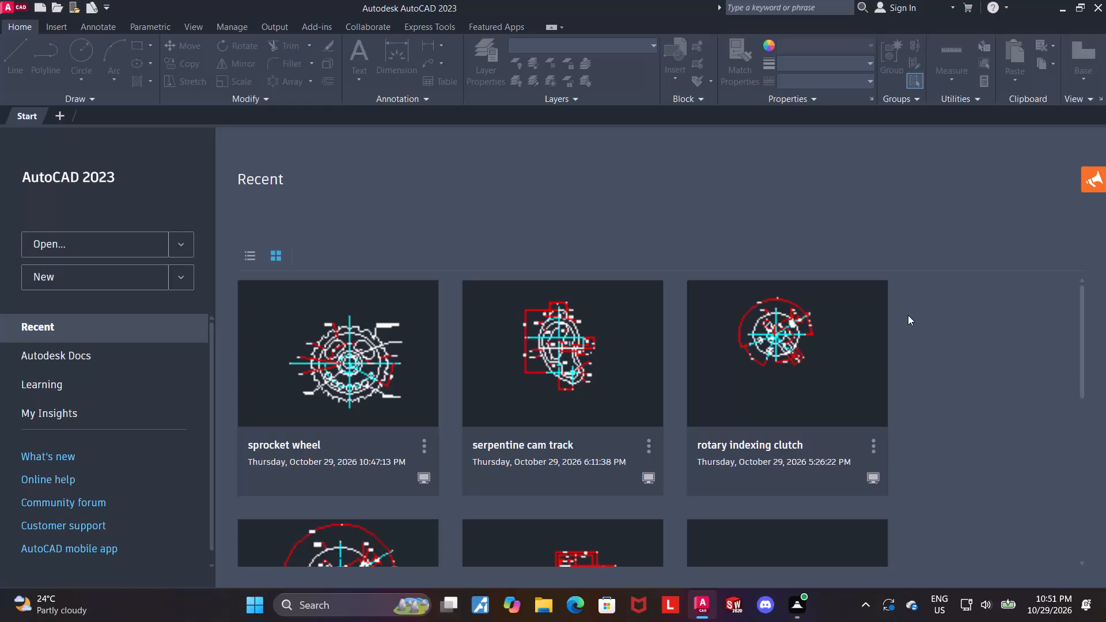
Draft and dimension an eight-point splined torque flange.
Create a new blank drawing from the acad.dwt template.
click(114, 283)
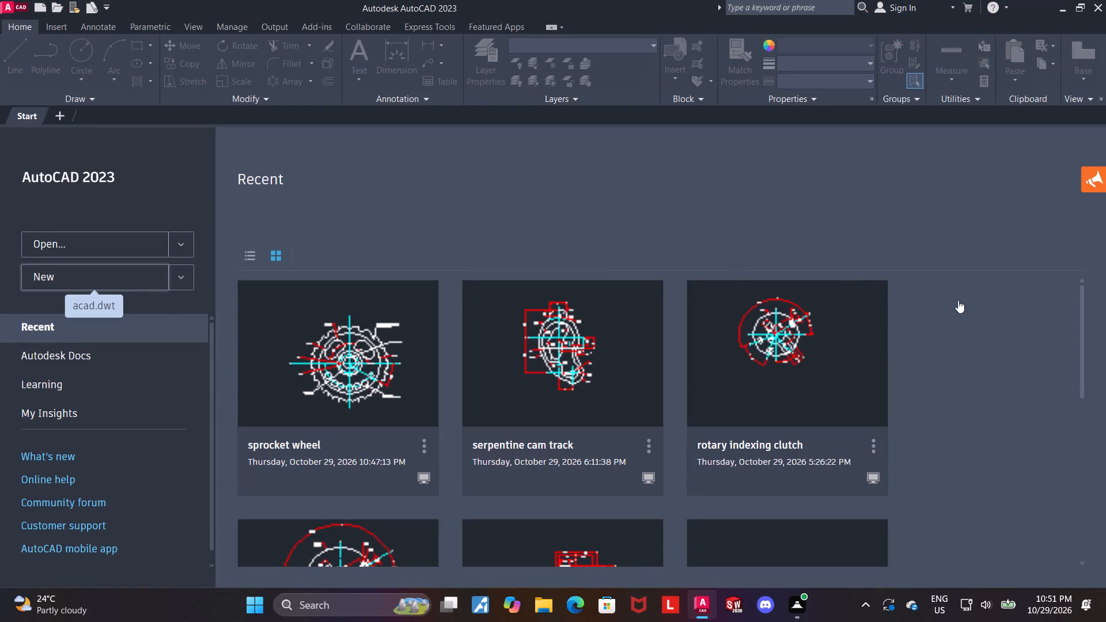
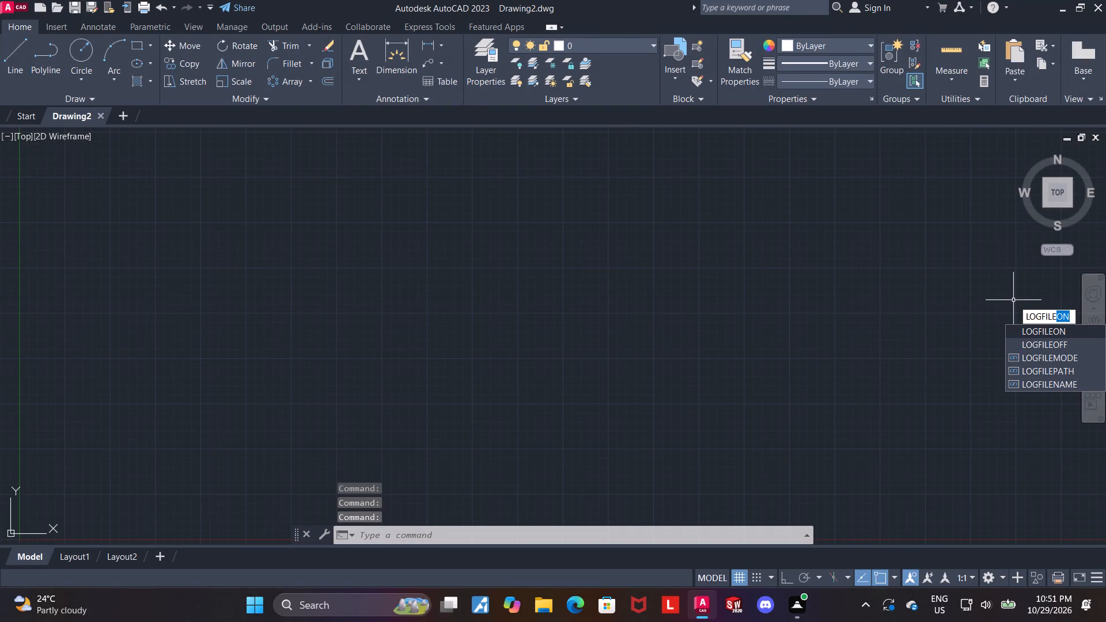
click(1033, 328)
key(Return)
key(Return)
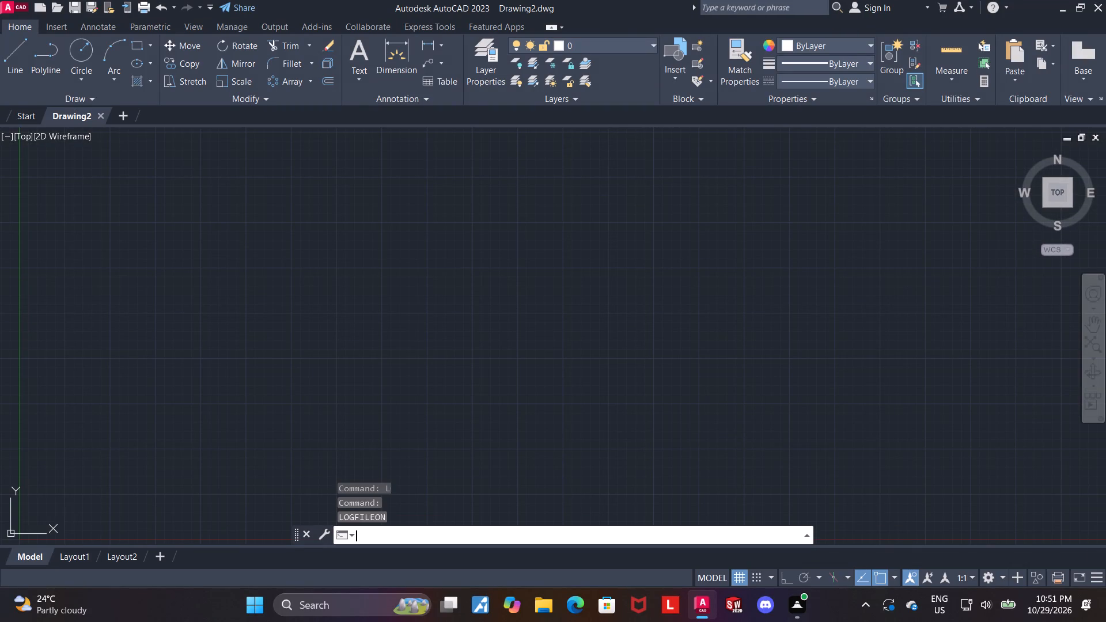
Set the model space drawing limits with lower left corner 0,0 and upper right corner 100,100.
text(limits])
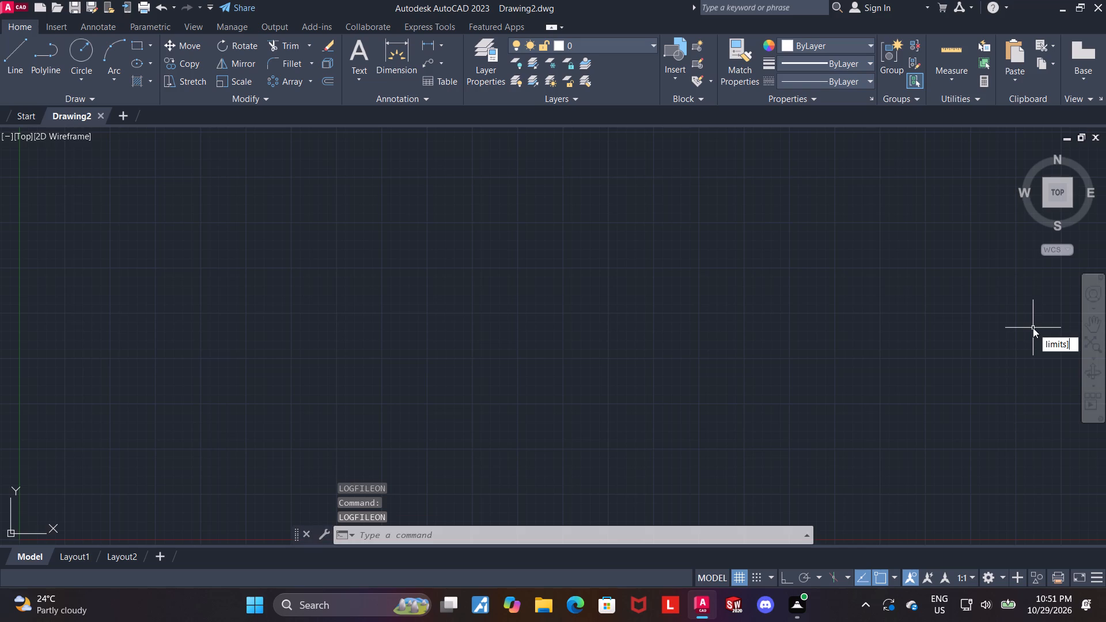
key(BackSpace)
key(Return)
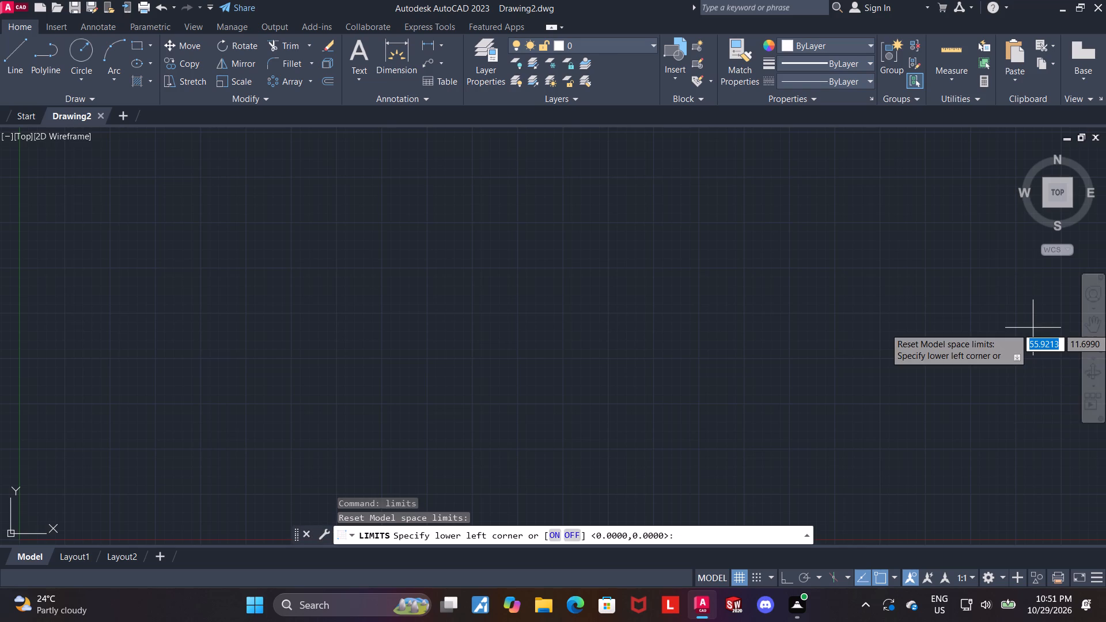
text(0,0)
key(Return)
text(100,100)
key(Return)
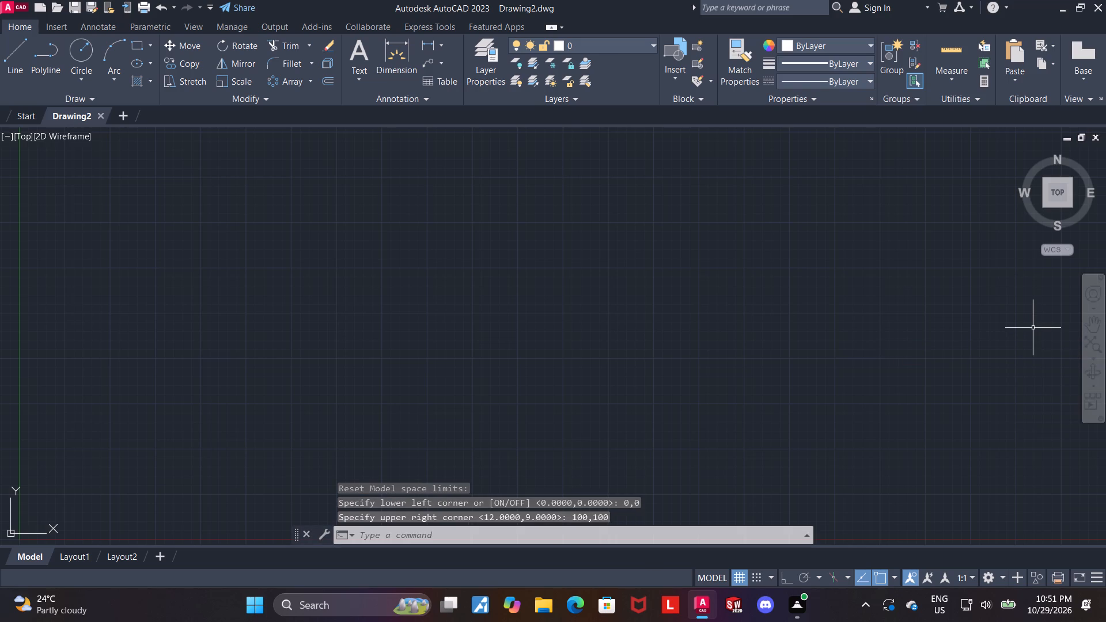
Start the Line command to draw the first line in model space.
scroll(1033, 328, down, 1)
middle_drag(1009, 308, 863, 321)
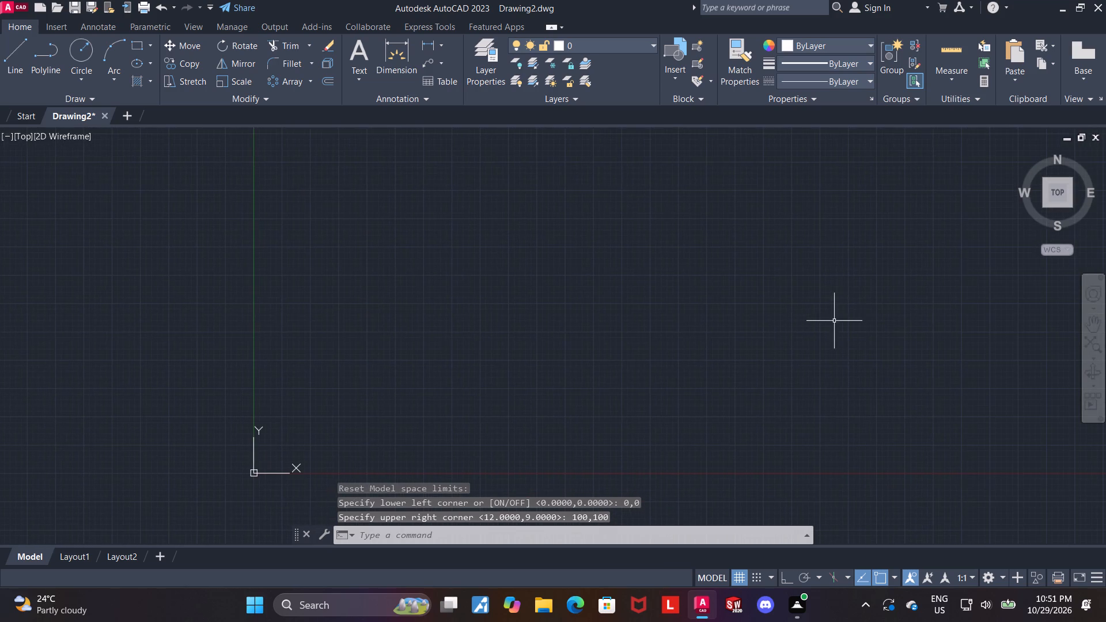
middle_drag(823, 304, 770, 301)
click(11, 51)
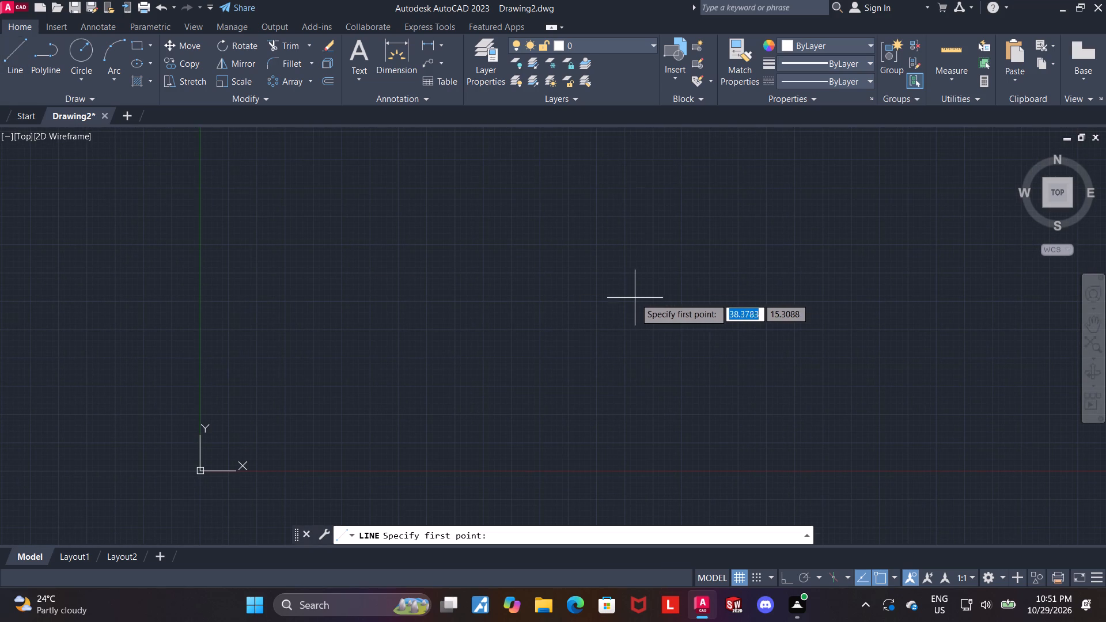
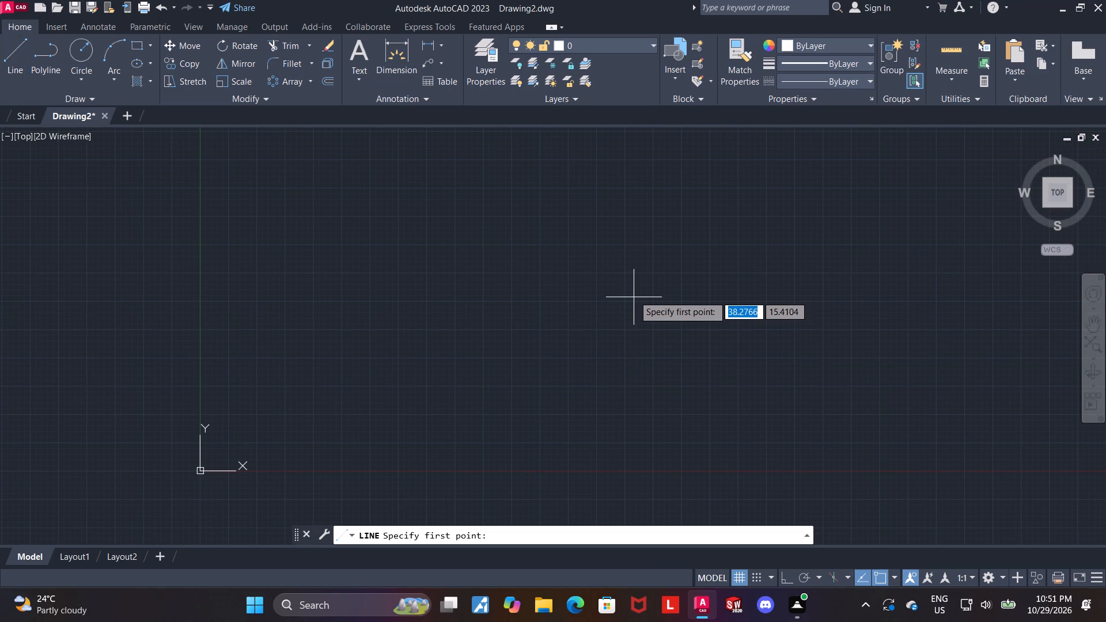
Place the line's first point freely above and to the right of the origin, and turn on Ortho mode for a straight segment.
click(613, 278)
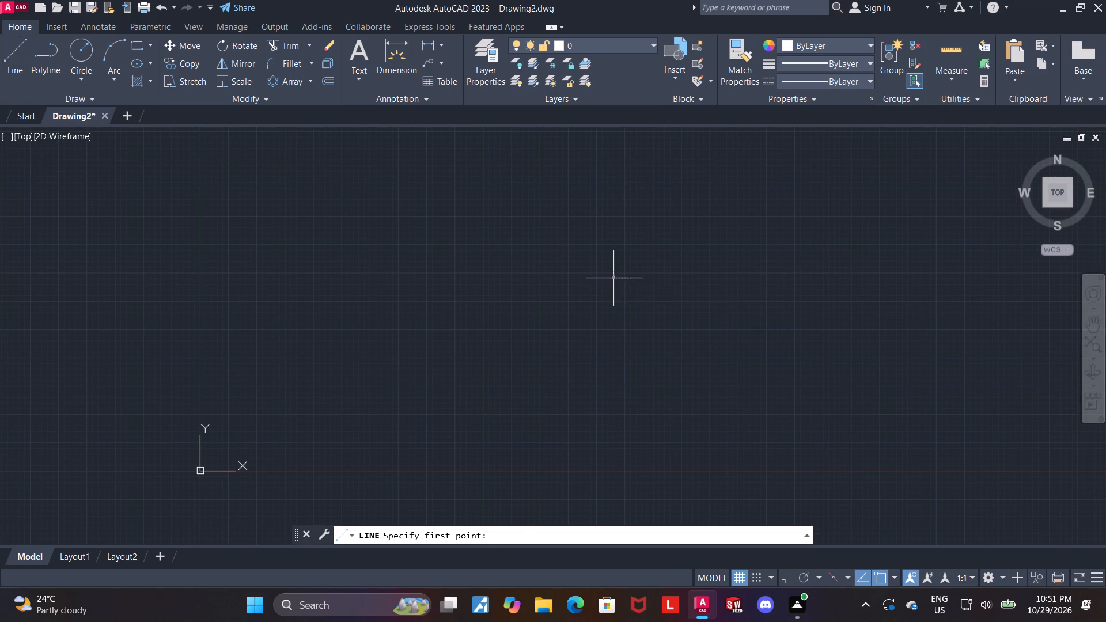
scroll(613, 278, down, 2)
middle_drag(646, 213, 600, 267)
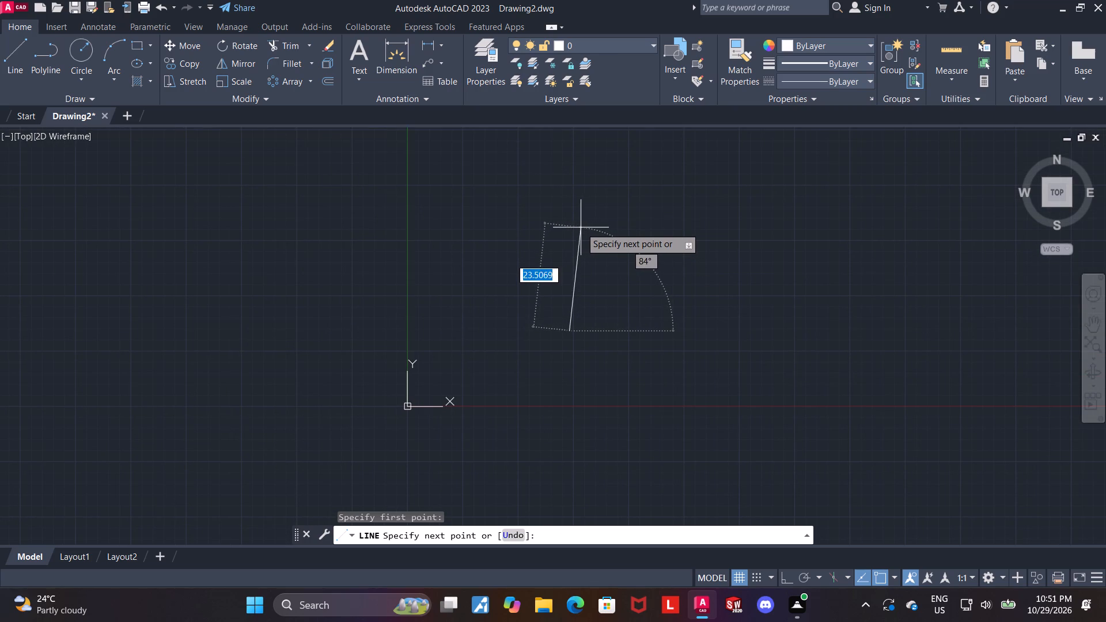
scroll(587, 231, up, 1)
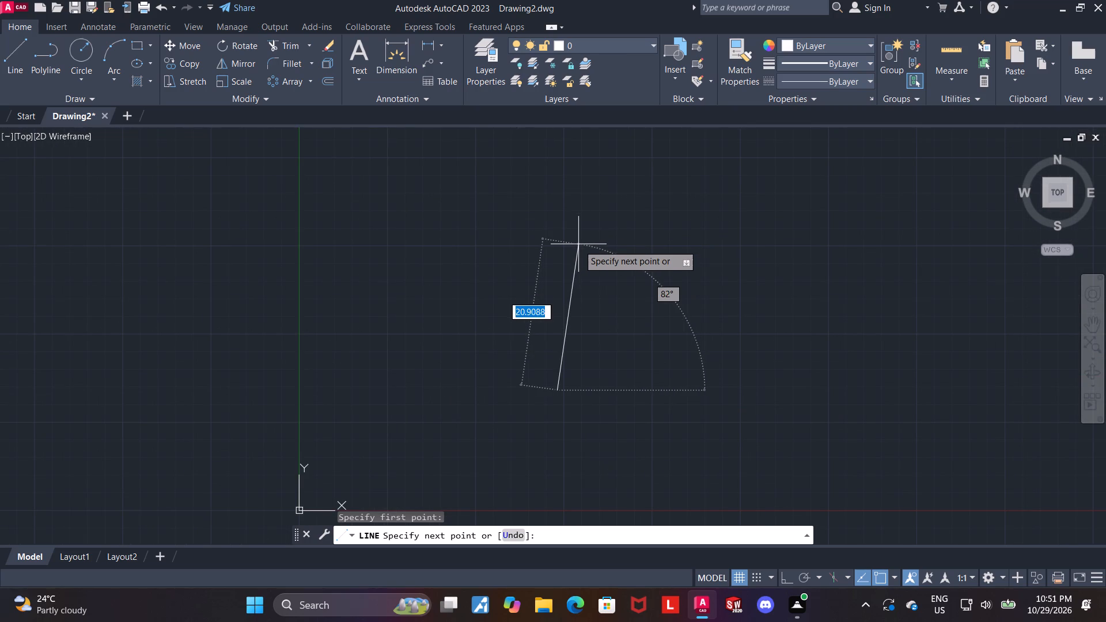
key(F8)
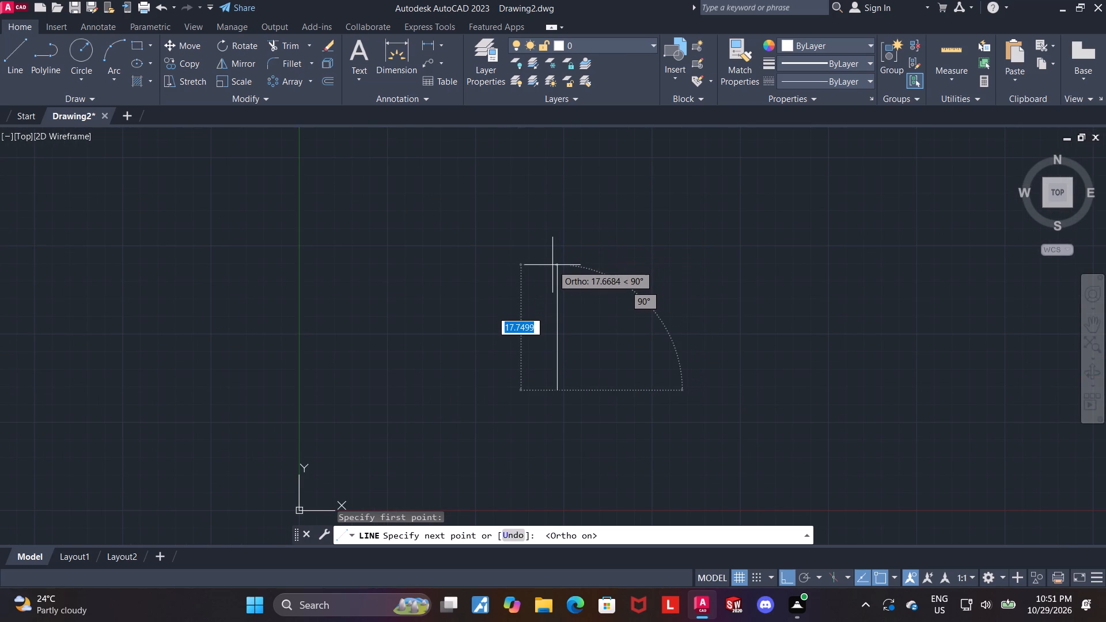
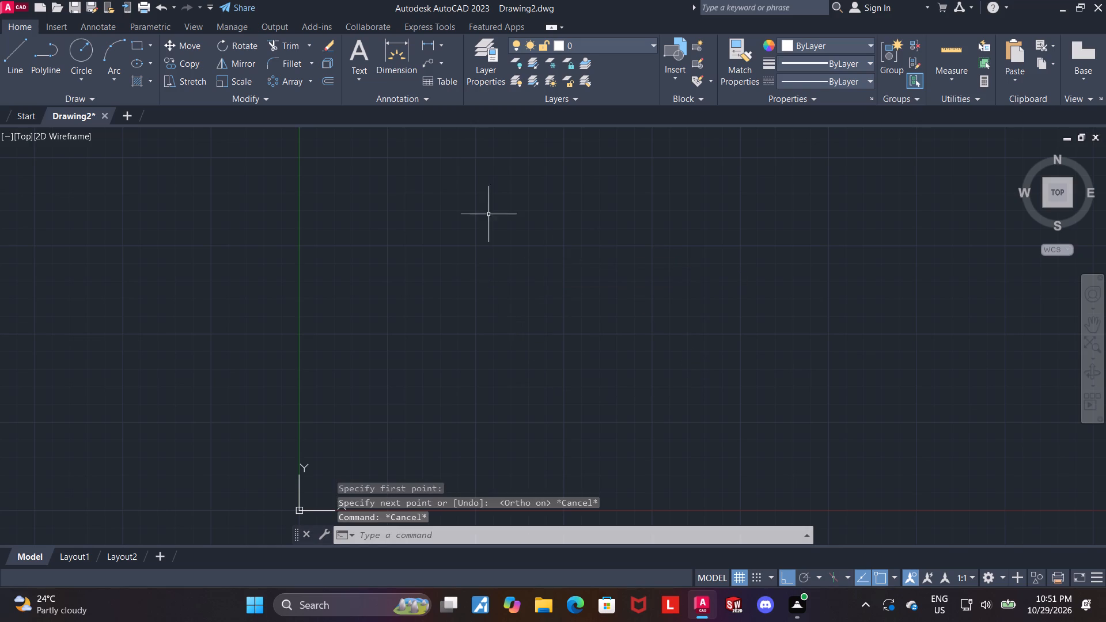
Start a new line with its first point placed freely in the open area well to the right of the origin.
click(20, 38)
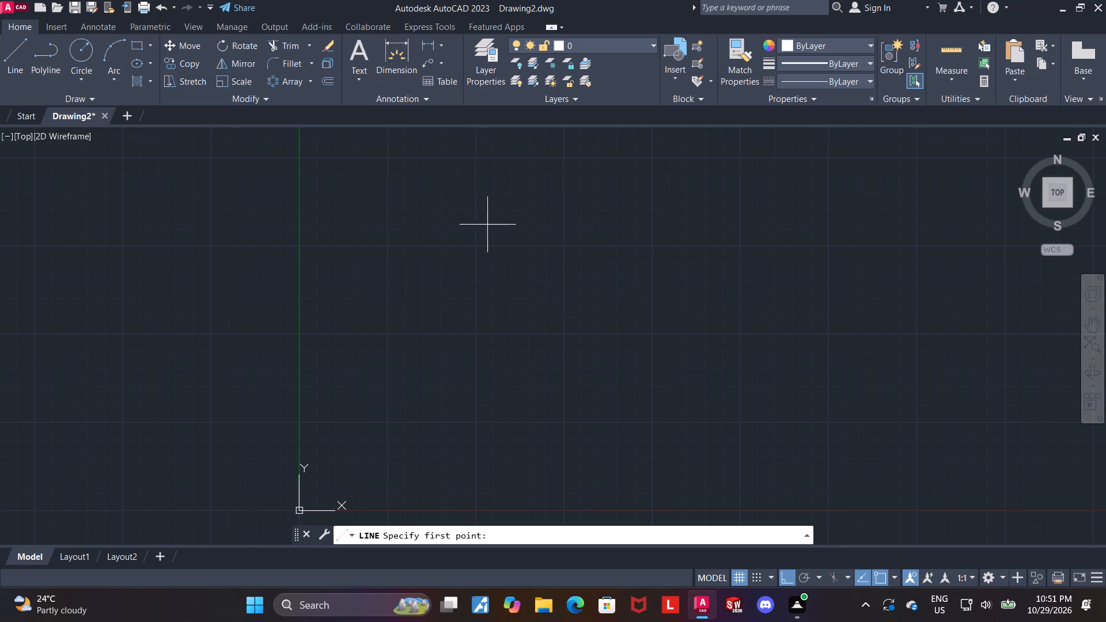
click(828, 330)
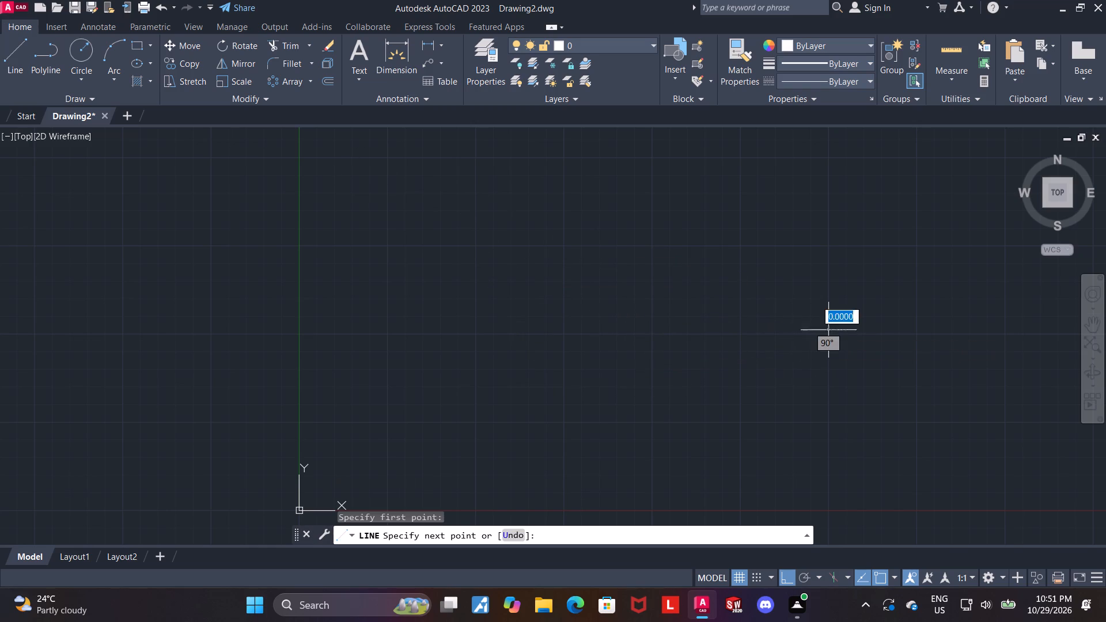
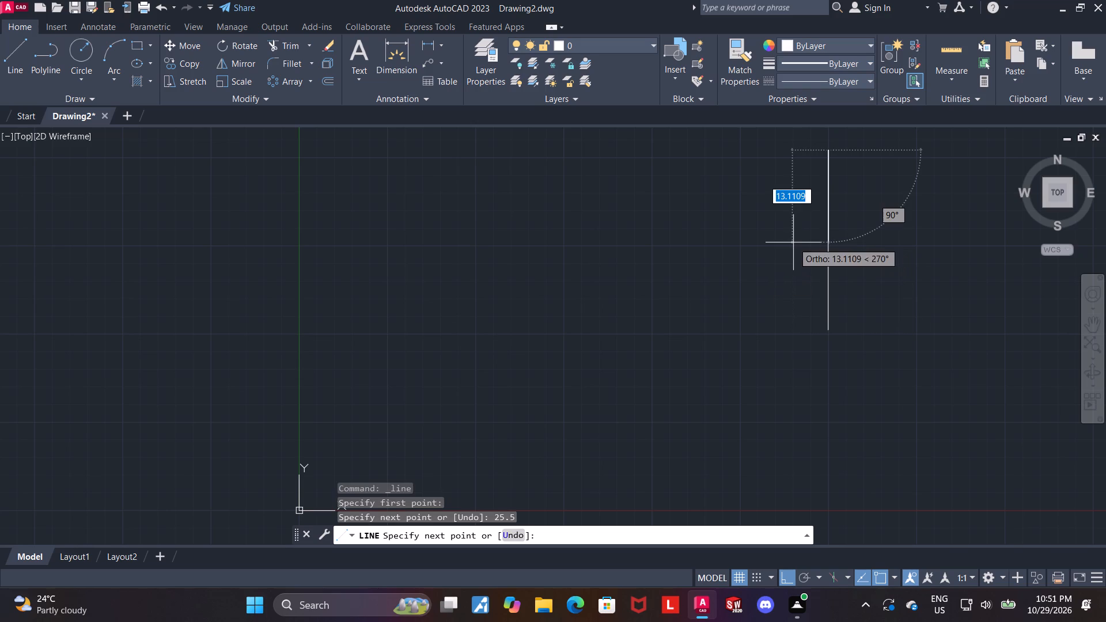
End the Line command after the single 25.5-unit vertical segment.
middle_drag(797, 245, 791, 246)
key(Escape)
Start a new line from the upper endpoint of the existing vertical line.
middle_drag(793, 238, 741, 253)
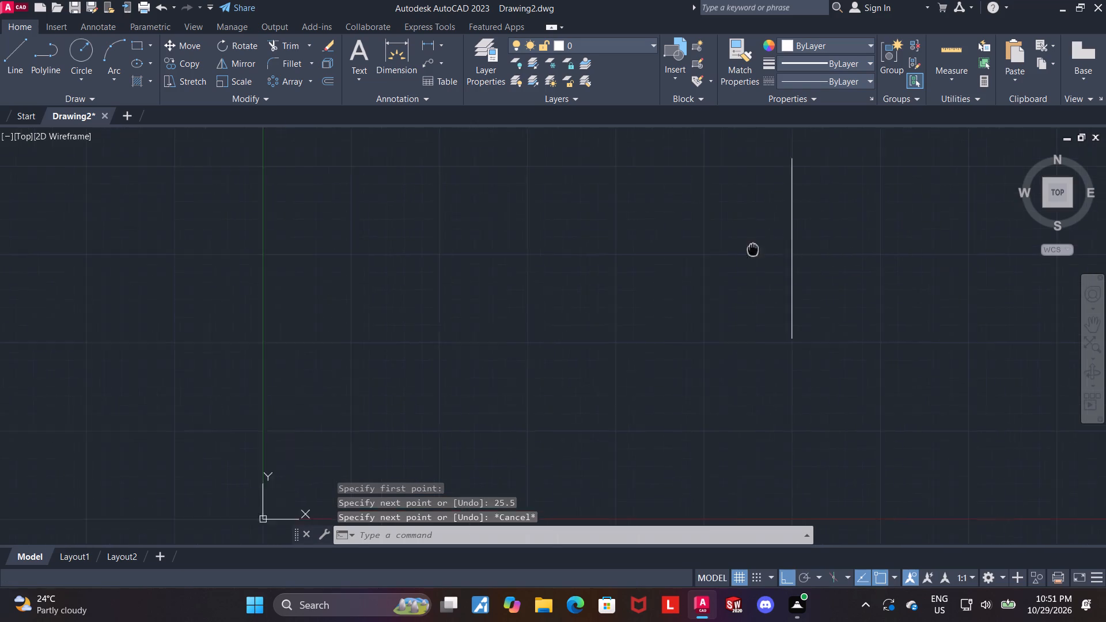
middle_drag(741, 253, 493, 324)
scroll(490, 324, down, 1)
middle_drag(692, 331, 638, 337)
click(9, 45)
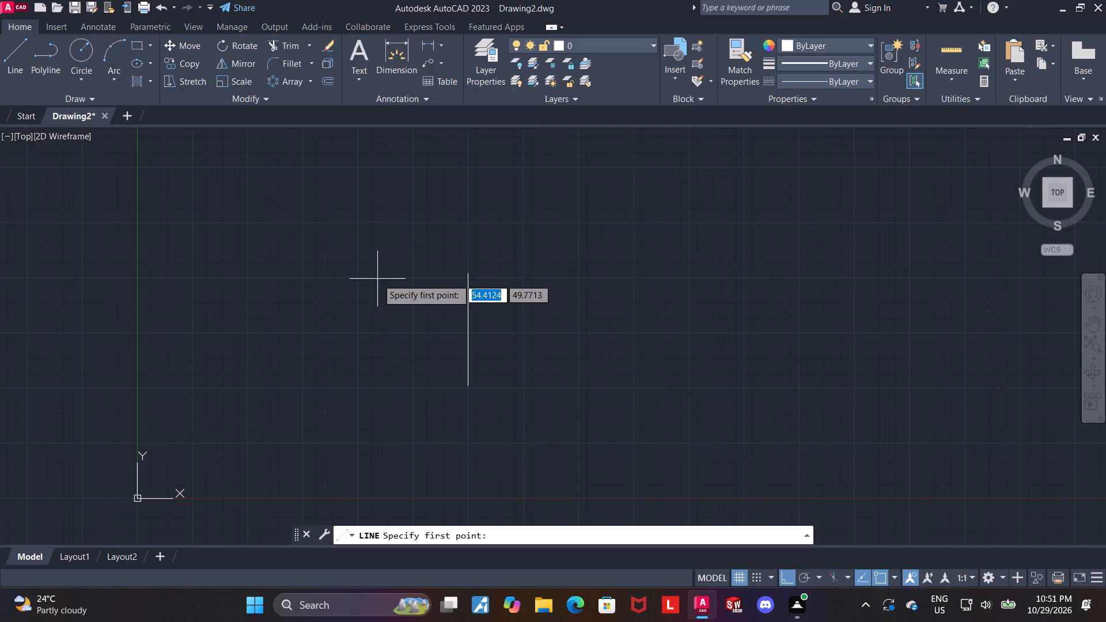
click(469, 274)
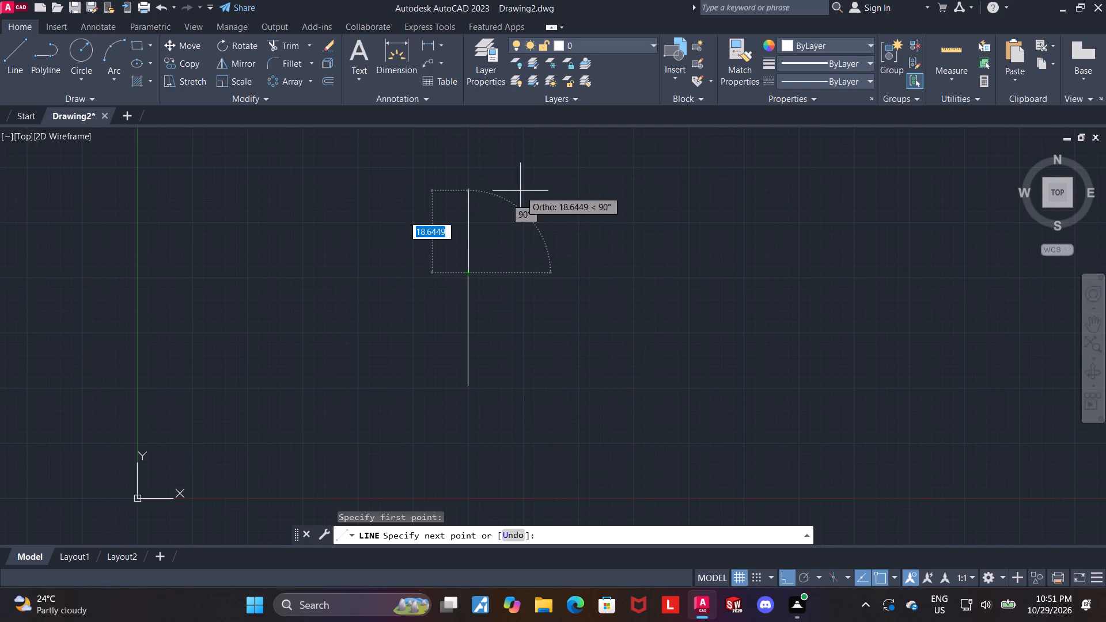
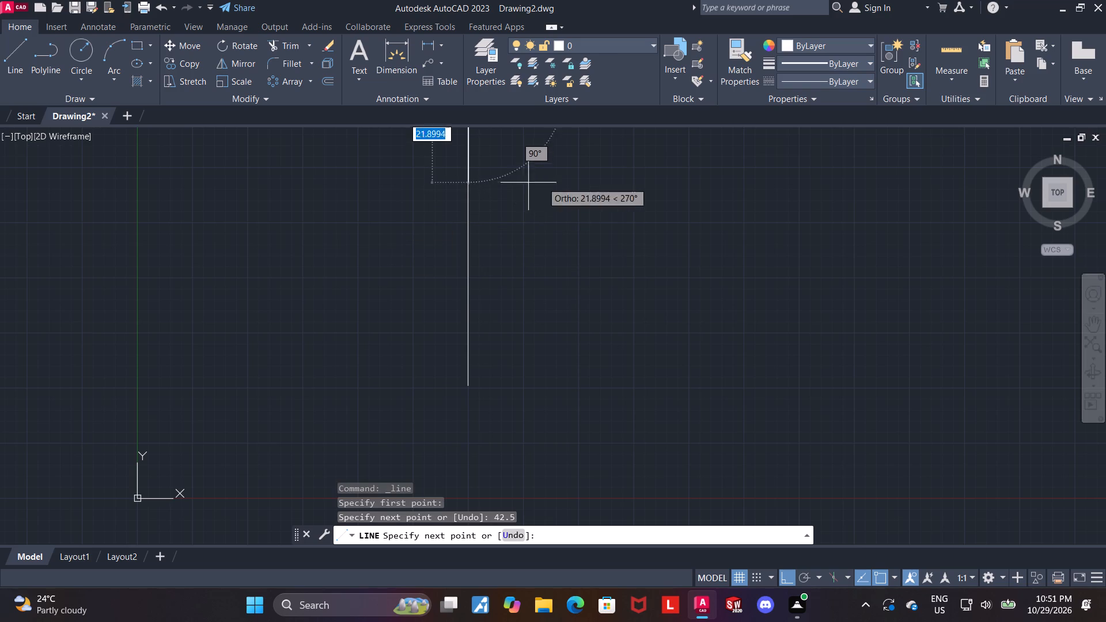
End the Line command after the 42.5-unit vertical segment.
scroll(712, 183, down, 7)
scroll(670, 212, down, 4)
scroll(657, 221, up, 5)
key(Escape)
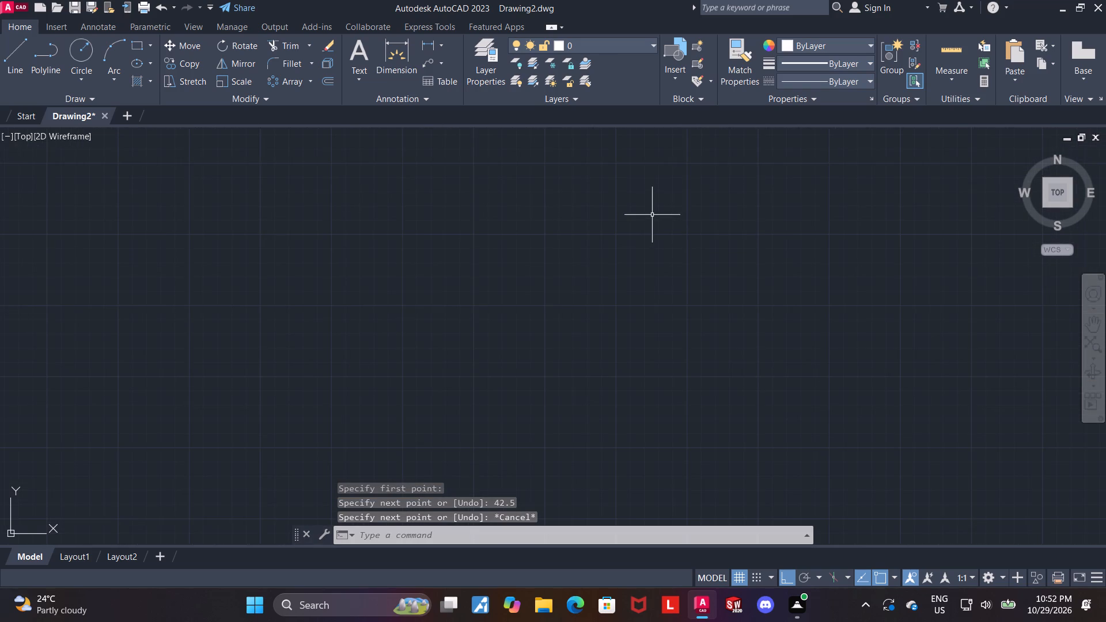
Start a new horizontal line from the upper endpoint of the extended vertical line.
scroll(649, 221, down, 4)
middle_drag(656, 240, 534, 335)
click(0, 58)
click(8, 58)
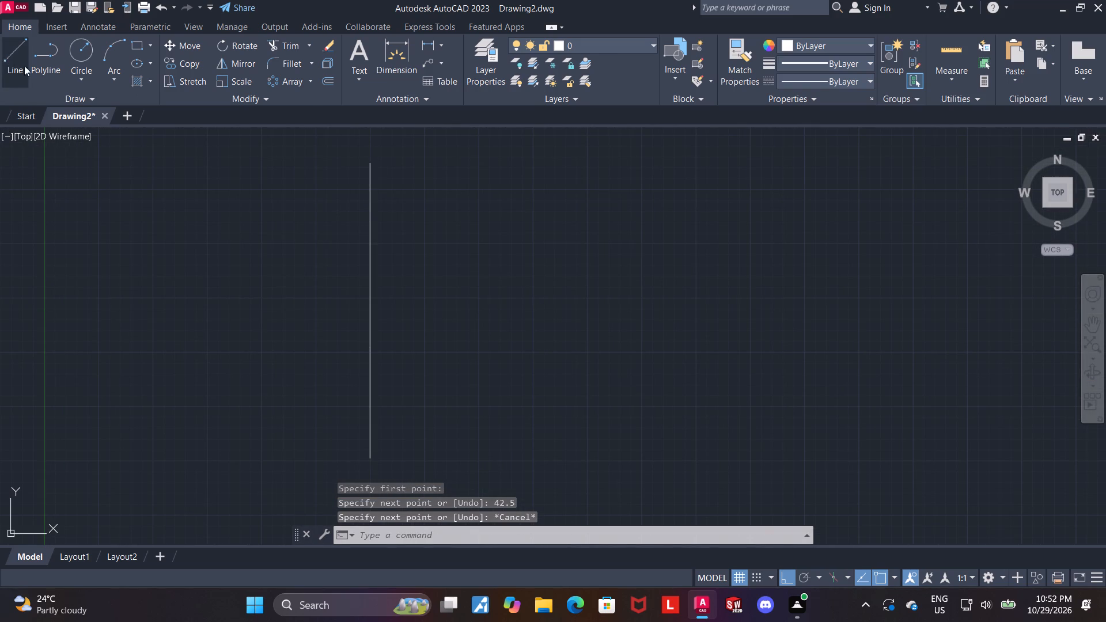
drag(370, 166, 382, 166)
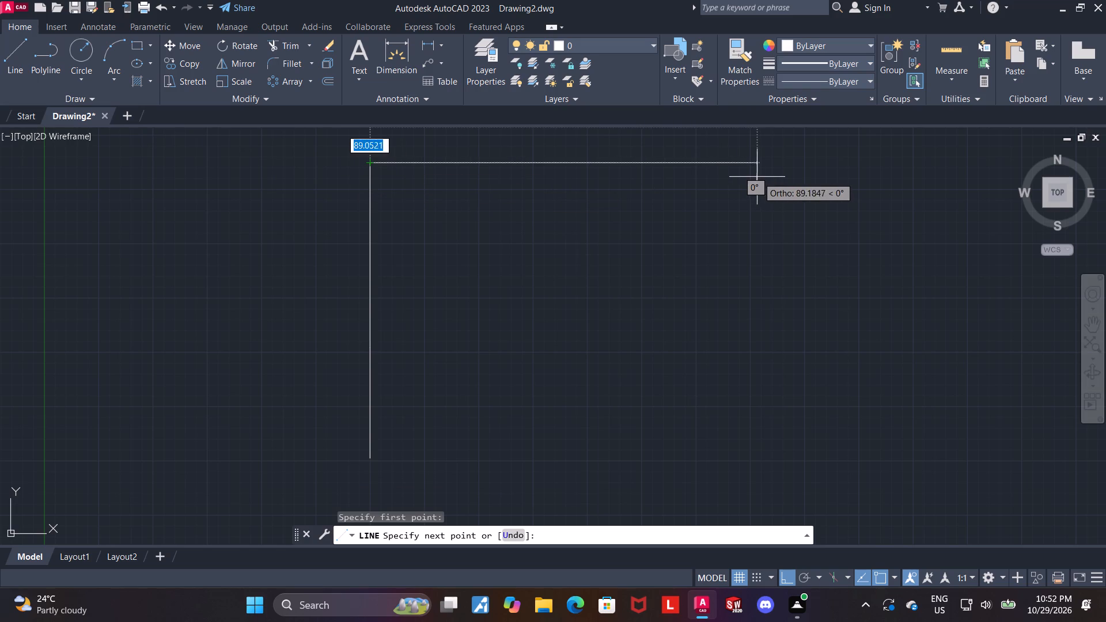
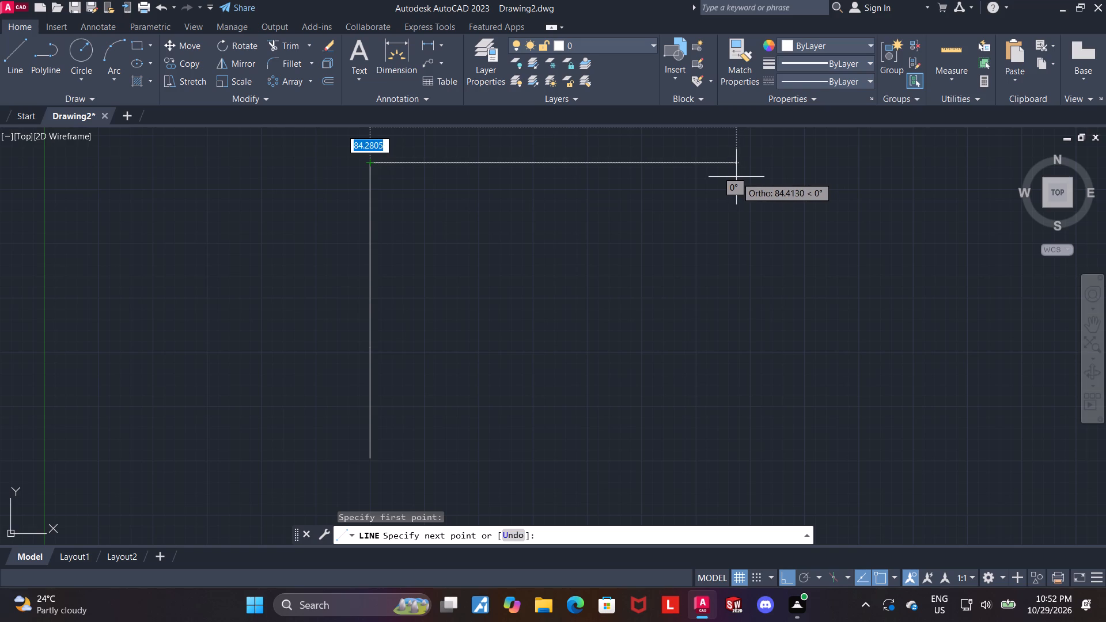
Draw the horizontal line segment 100 units long toward 0° from the upper endpoint of the vertical line.
text(100)
key(Return)
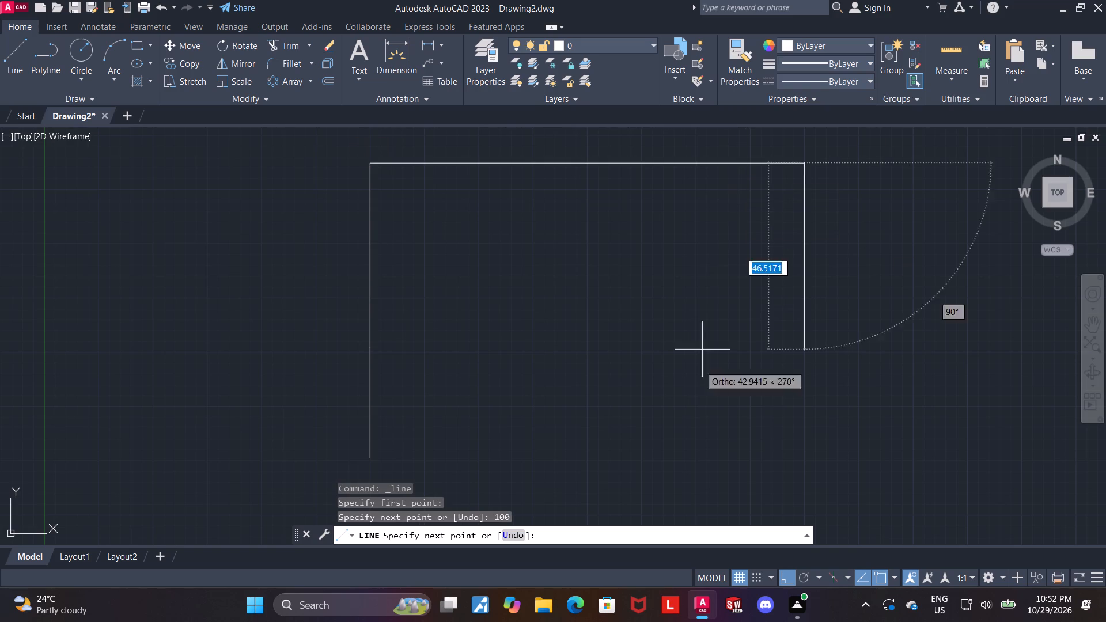
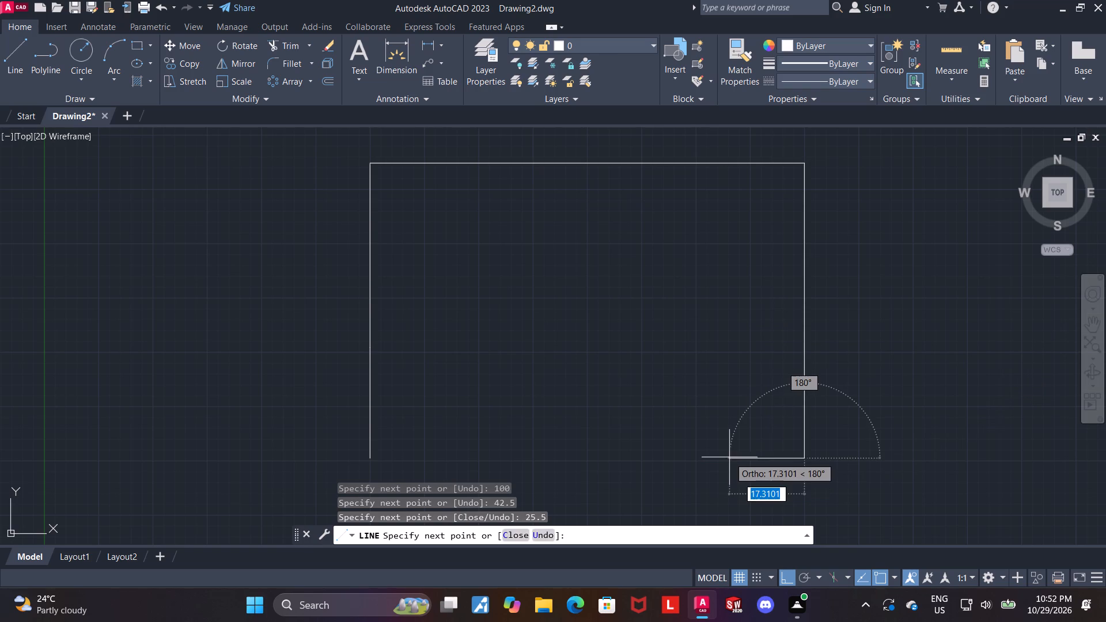
End the line chain at the lower endpoint of the right vertical line.
key(Escape)
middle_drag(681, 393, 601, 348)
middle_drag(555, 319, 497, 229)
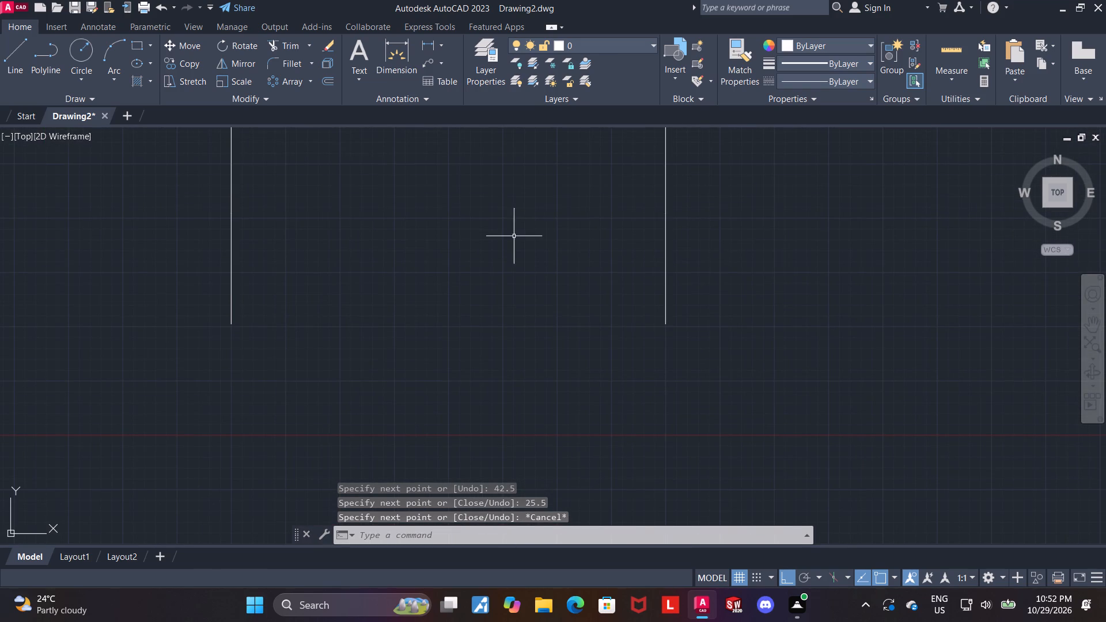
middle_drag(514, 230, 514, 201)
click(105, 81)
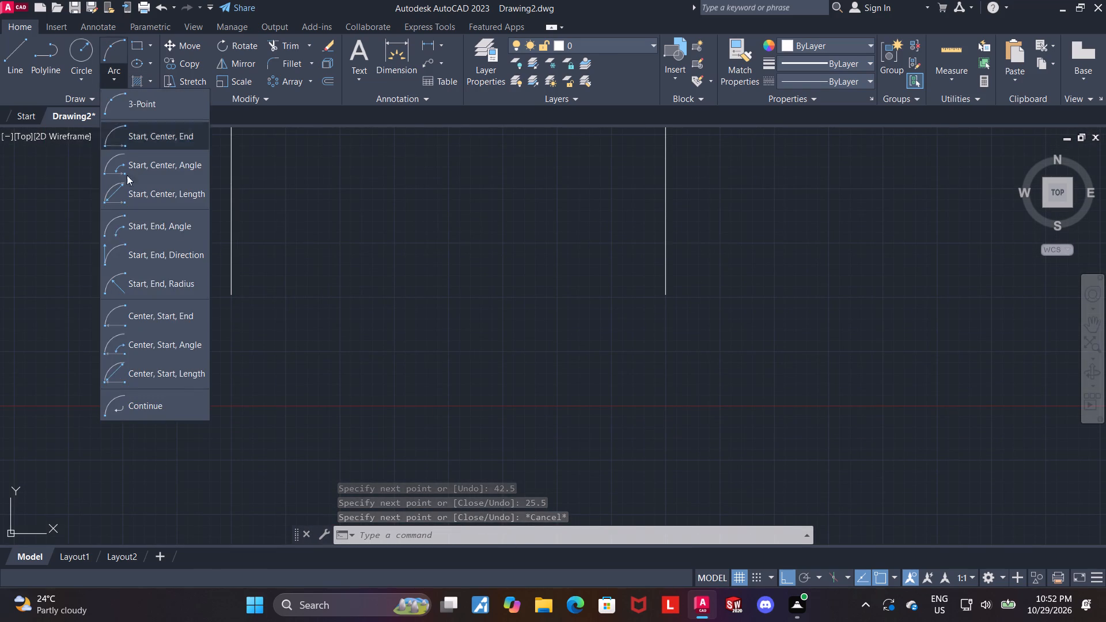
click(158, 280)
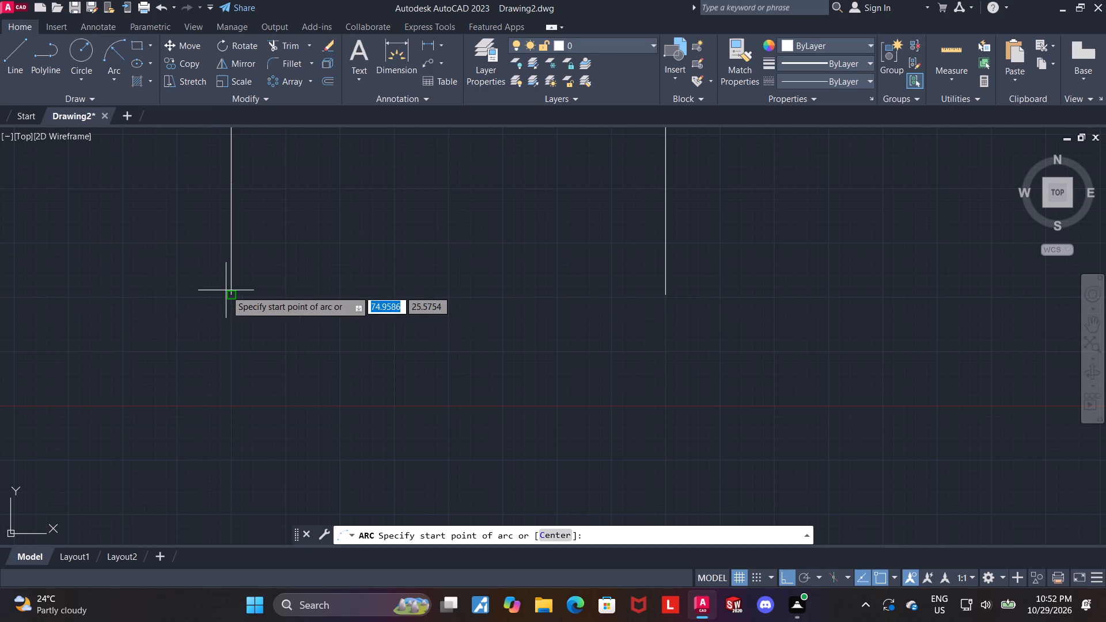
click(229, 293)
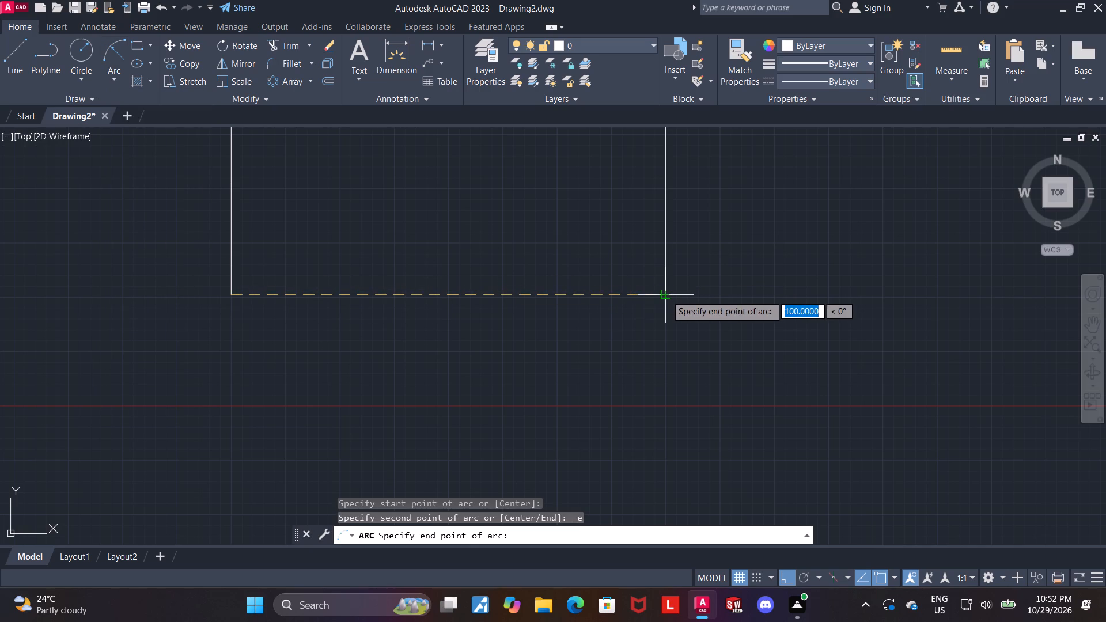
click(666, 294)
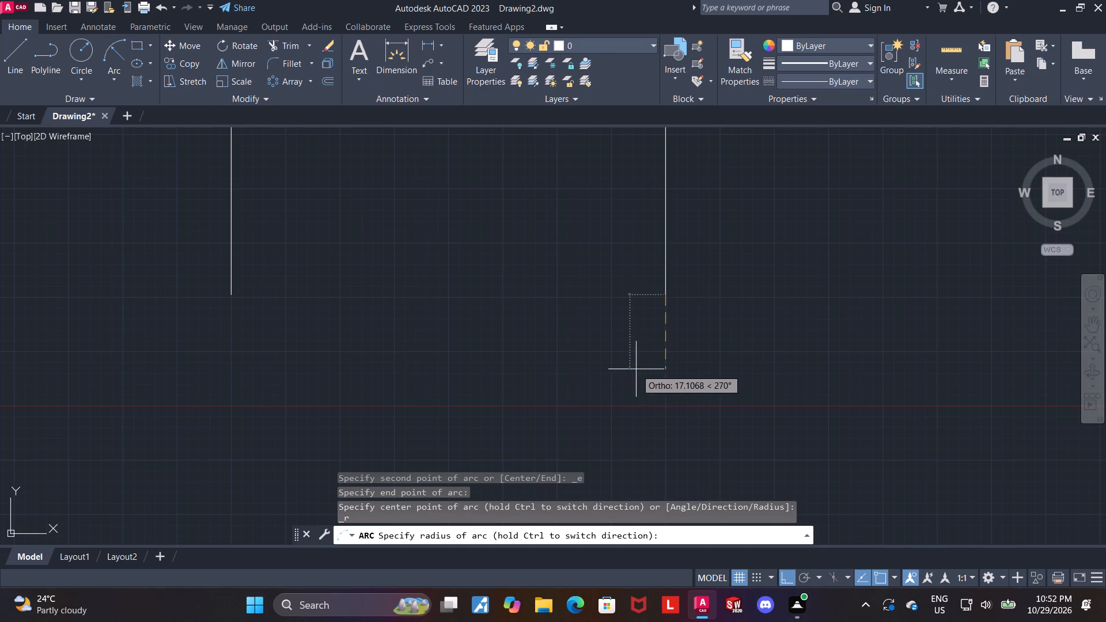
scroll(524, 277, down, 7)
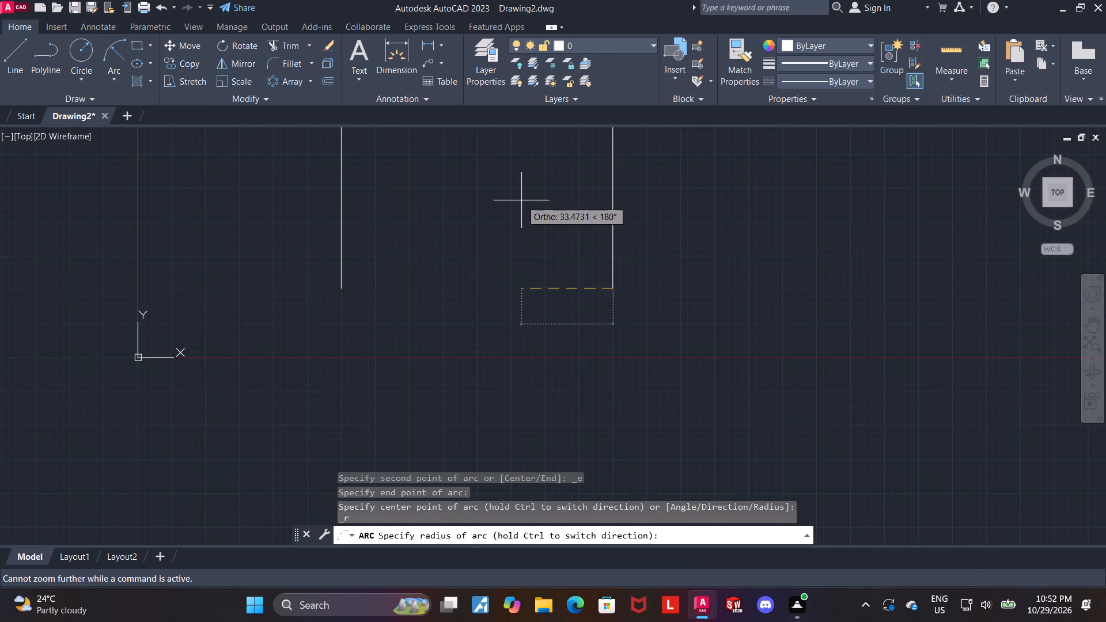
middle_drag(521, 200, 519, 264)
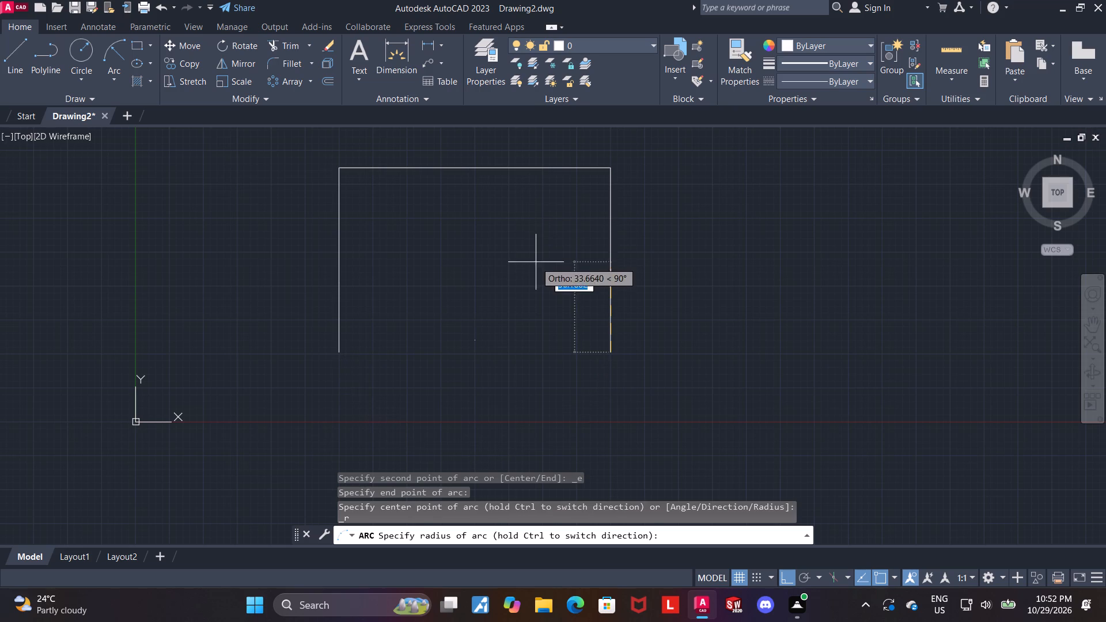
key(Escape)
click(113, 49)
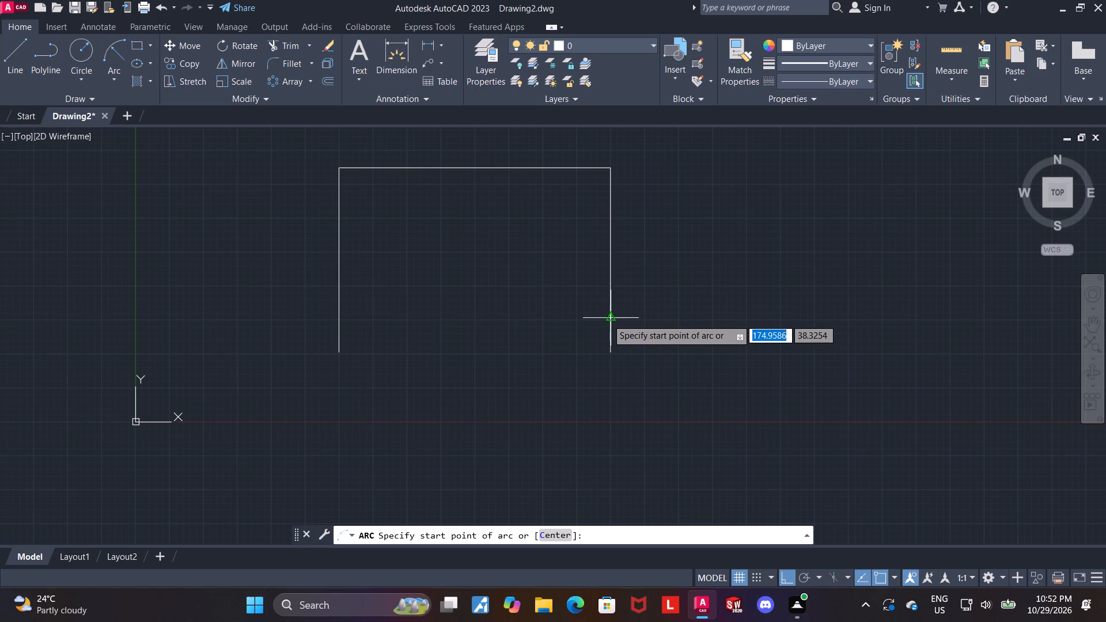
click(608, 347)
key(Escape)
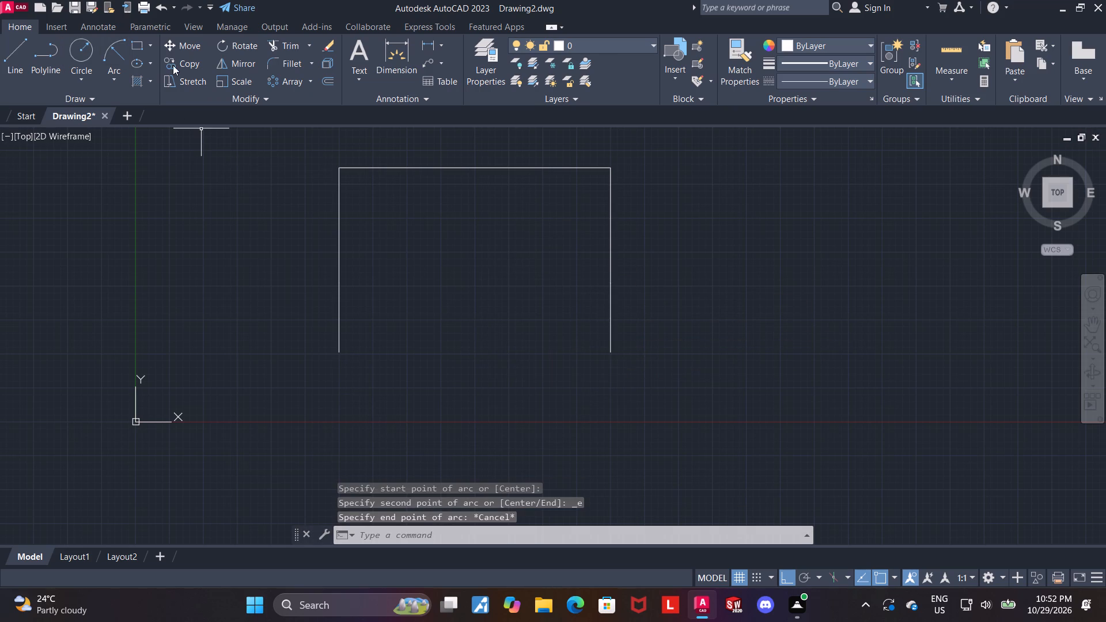
Start a Start, End, Radius arc from the right vertical line's lower endpoint to the left vertical line's lower endpoint.
click(109, 50)
click(611, 351)
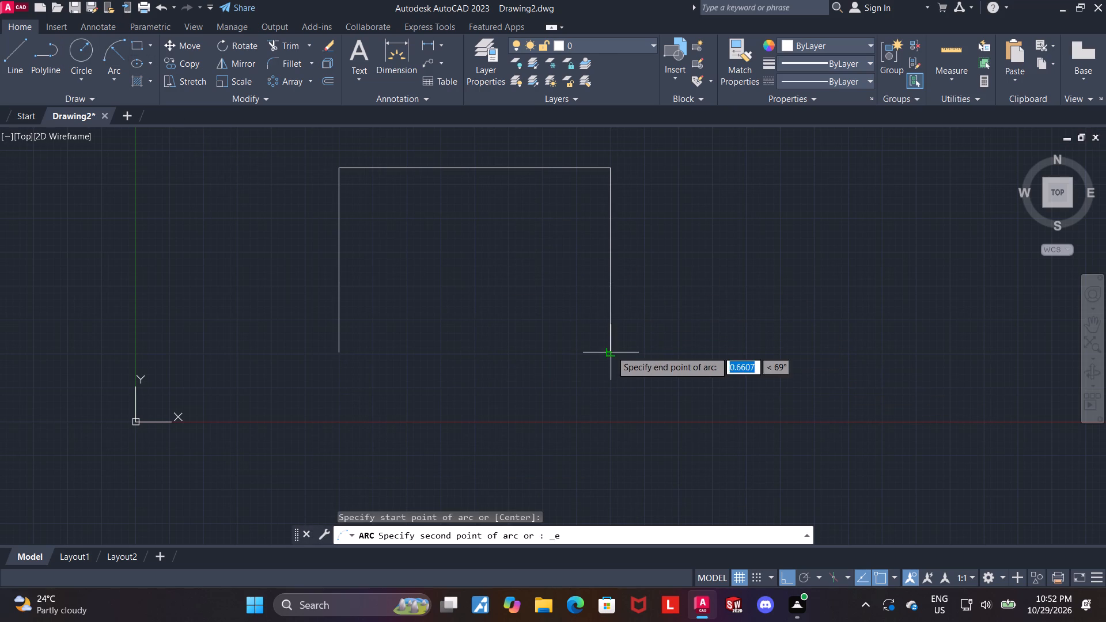
click(339, 354)
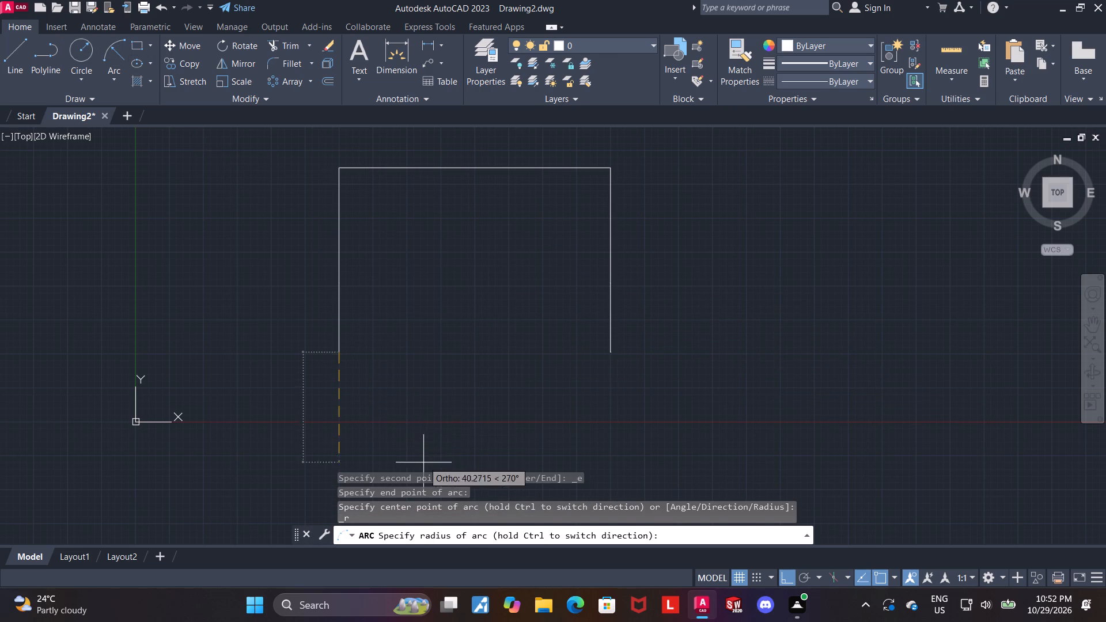
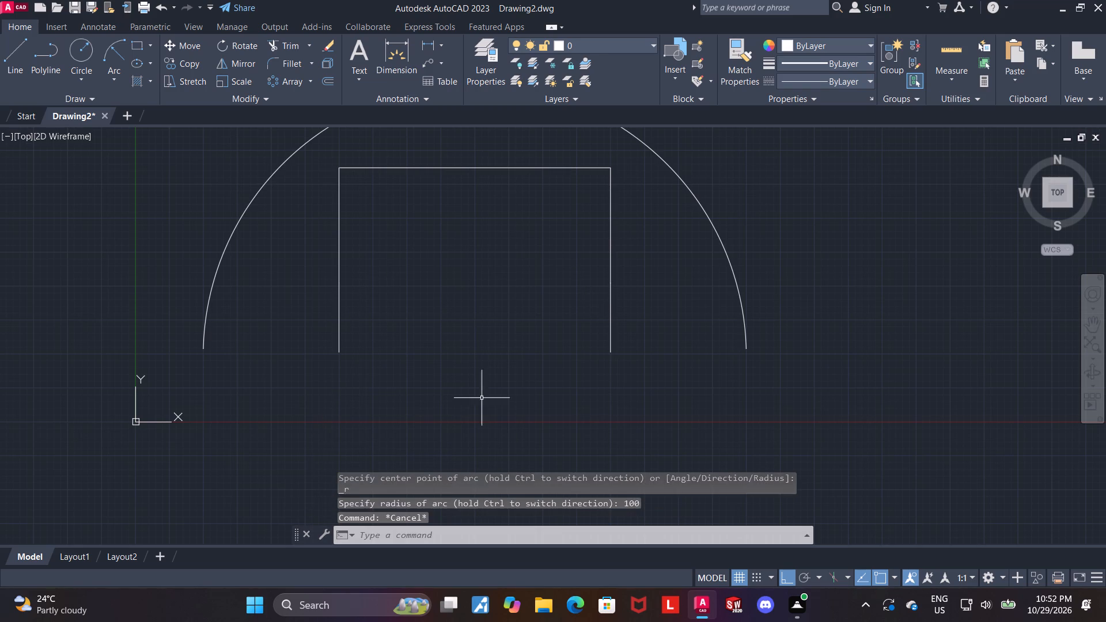
Undo the large arc that bulges over the three-sided outline.
key(ctrl+z)
key(Escape)
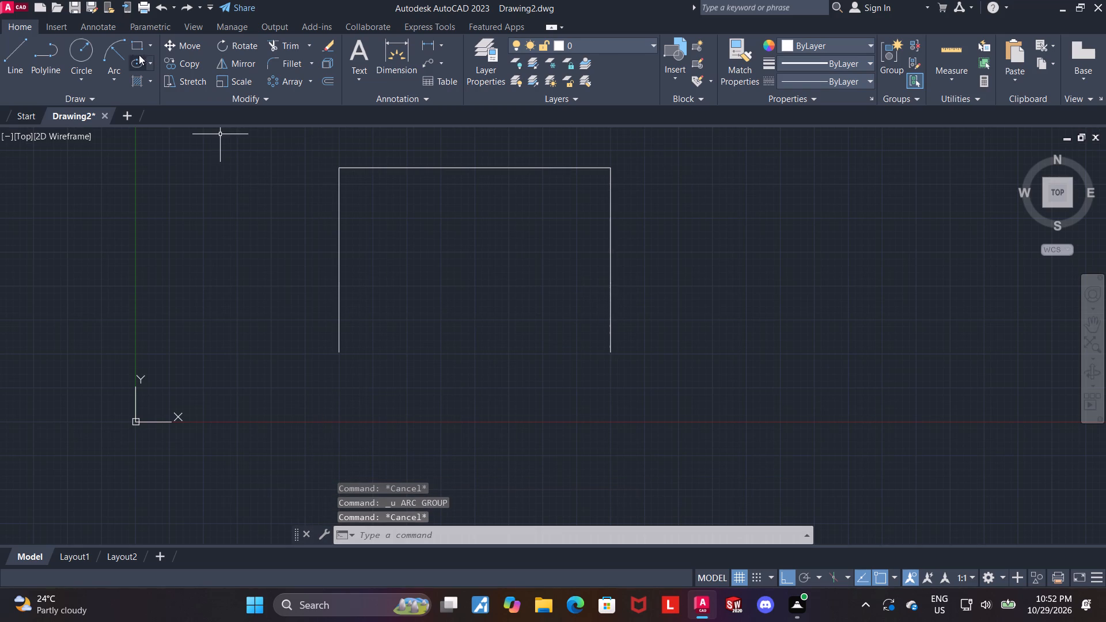
Draw a Start, End, Radius arc from the right vertical line's lower endpoint to the left one's, with radius 100.
click(120, 53)
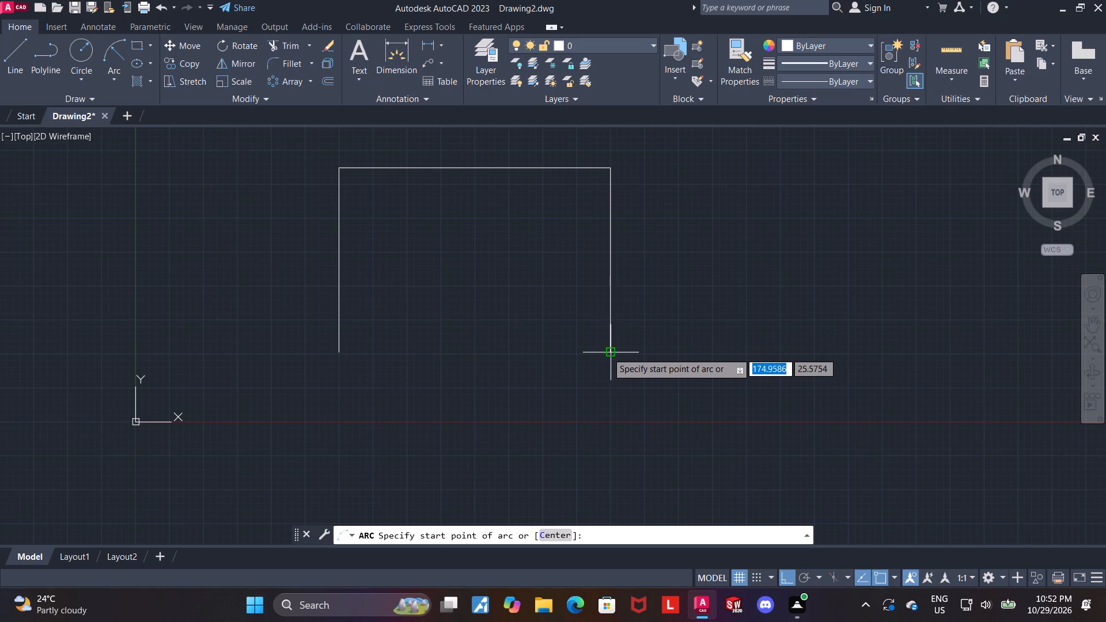
click(607, 353)
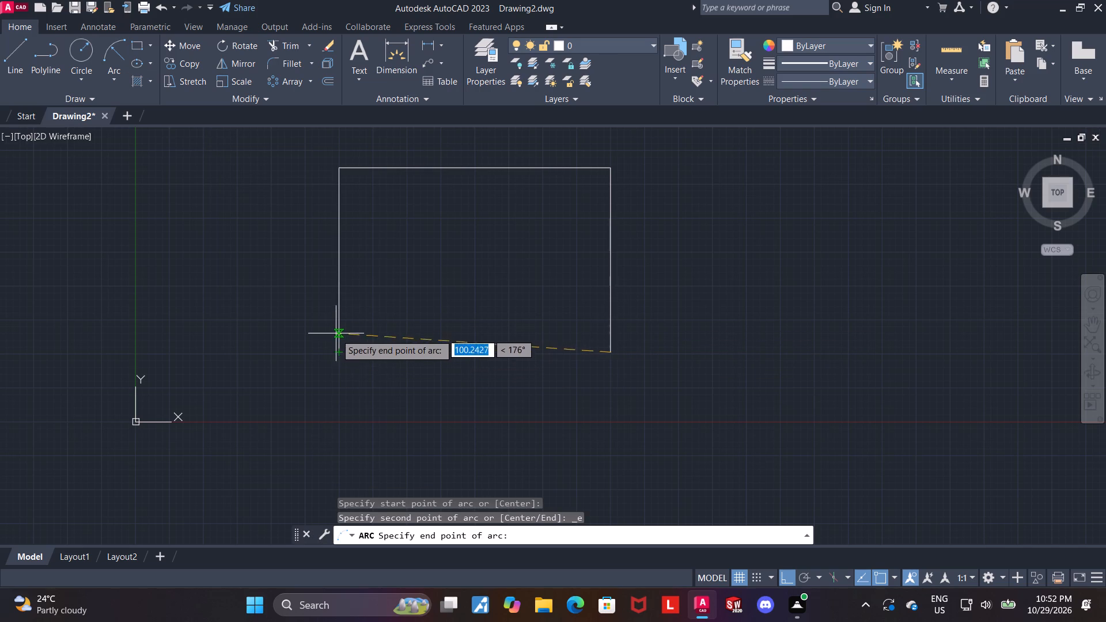
click(339, 353)
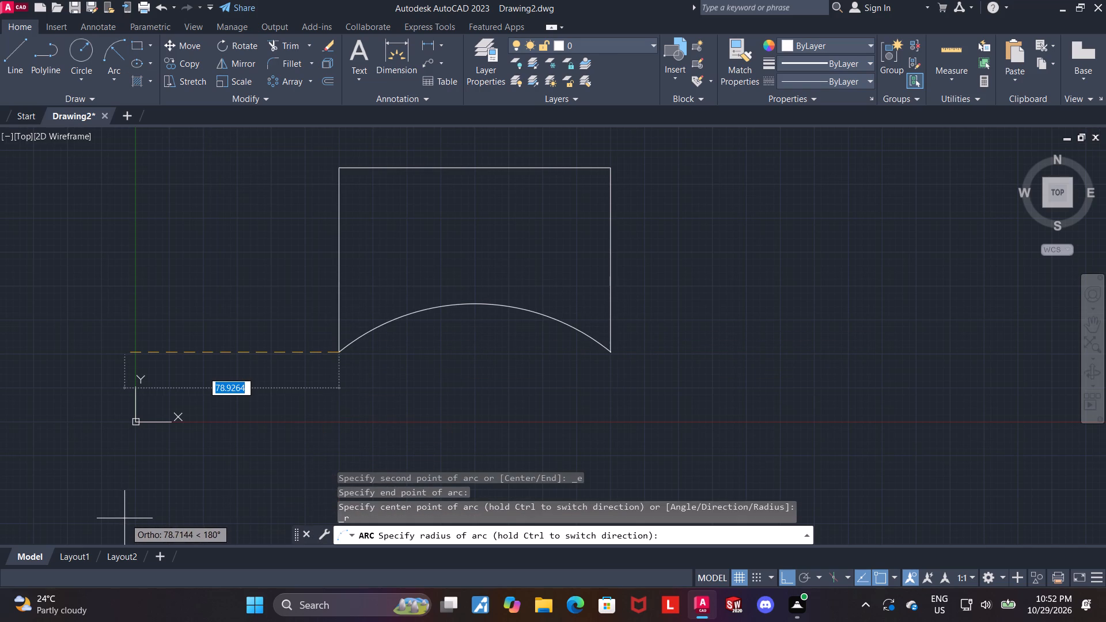
text(100)
key(Return)
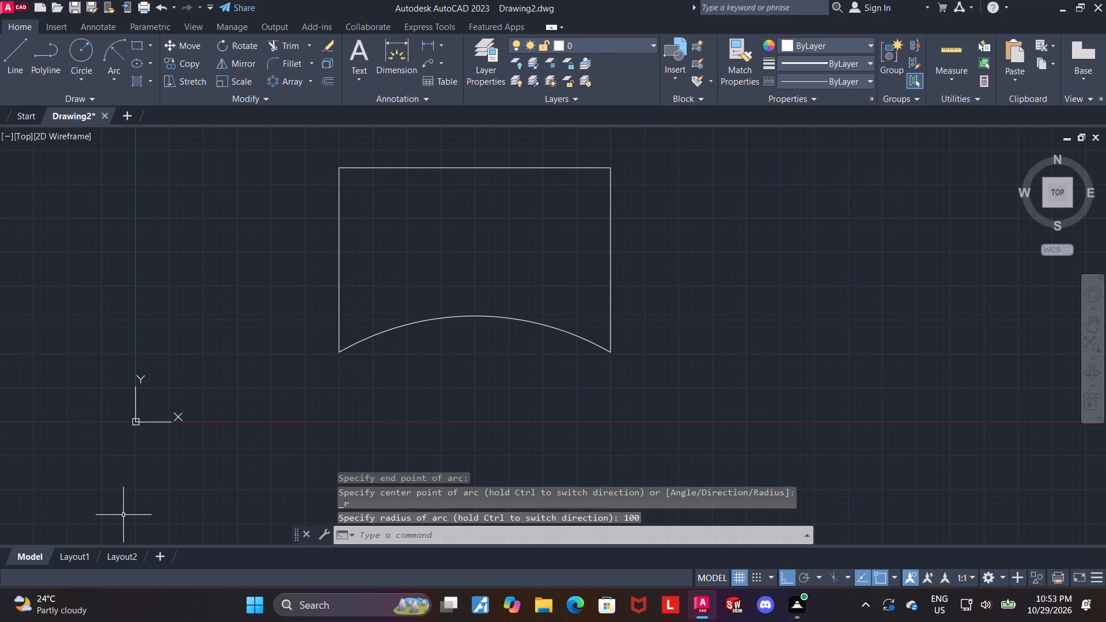
key(Escape)
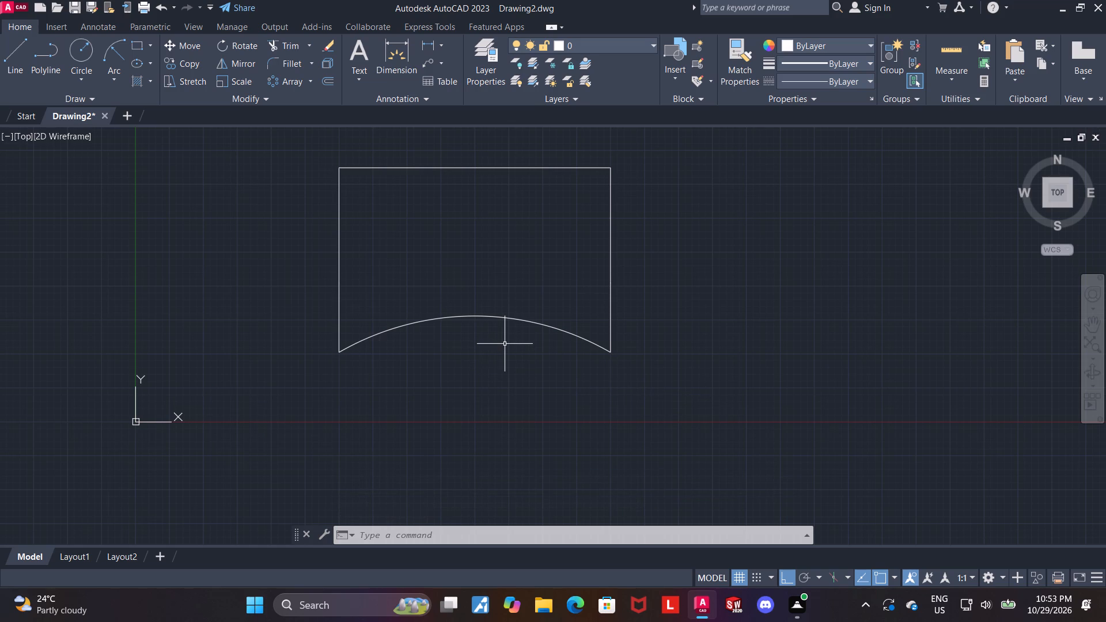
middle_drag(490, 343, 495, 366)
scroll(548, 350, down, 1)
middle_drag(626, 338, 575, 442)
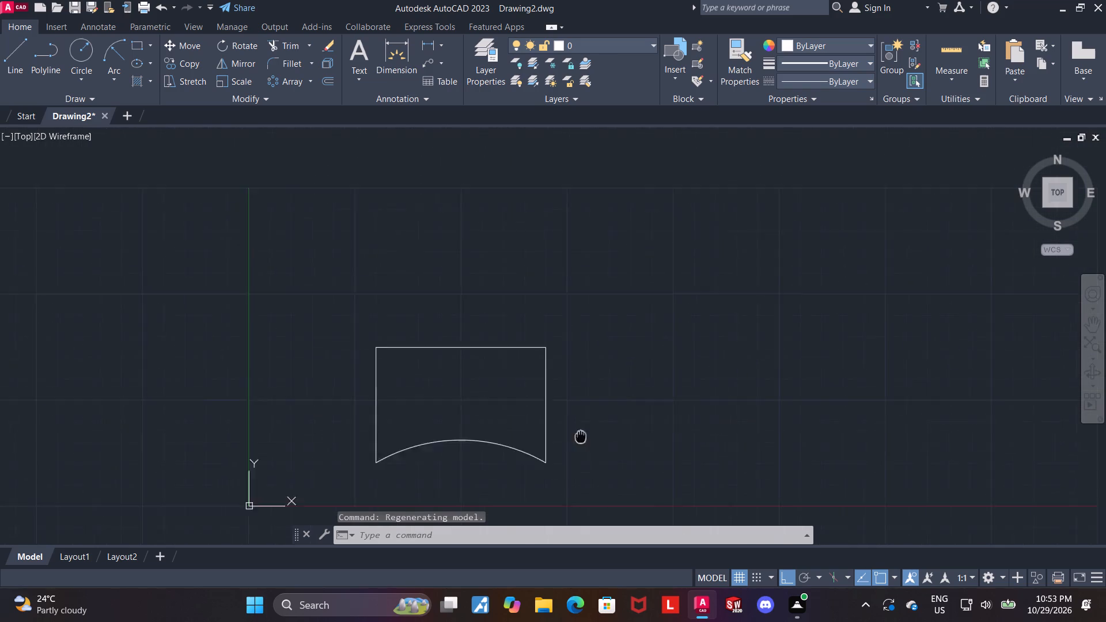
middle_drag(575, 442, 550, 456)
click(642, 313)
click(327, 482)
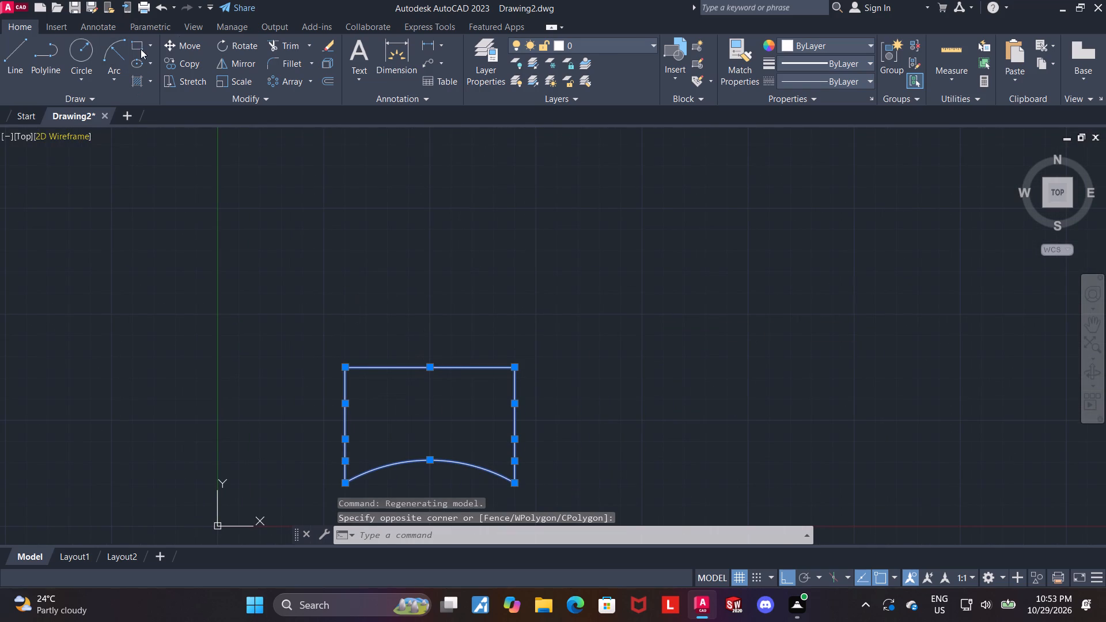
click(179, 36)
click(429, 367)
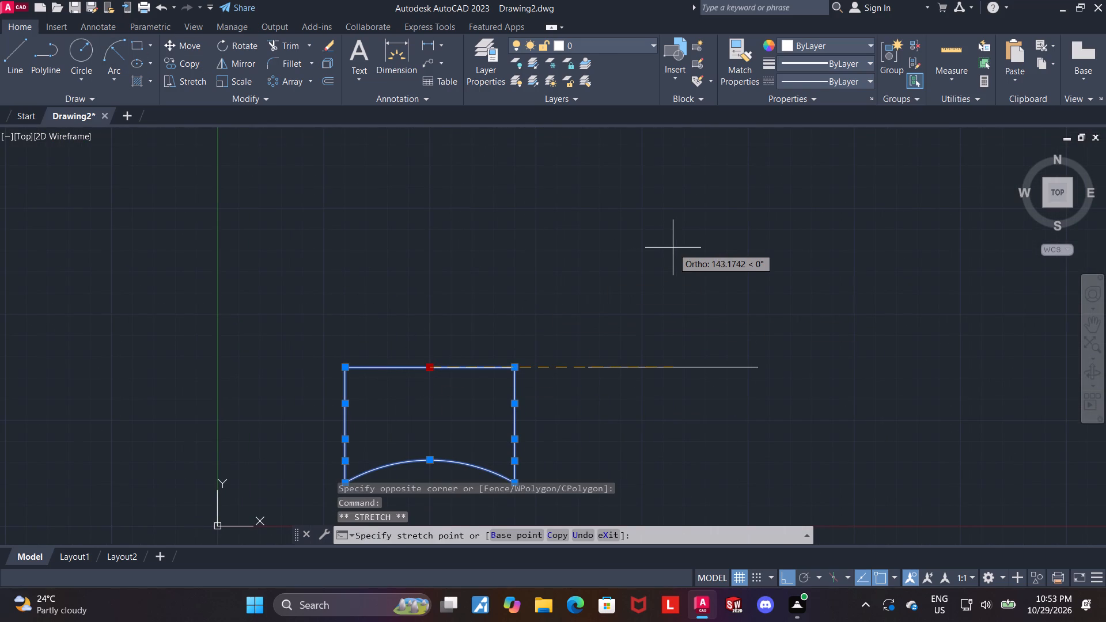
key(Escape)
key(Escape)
Move the whole outline by its arc's midpoint, with Ortho off, to the empty area up and right of its current place.
click(648, 283)
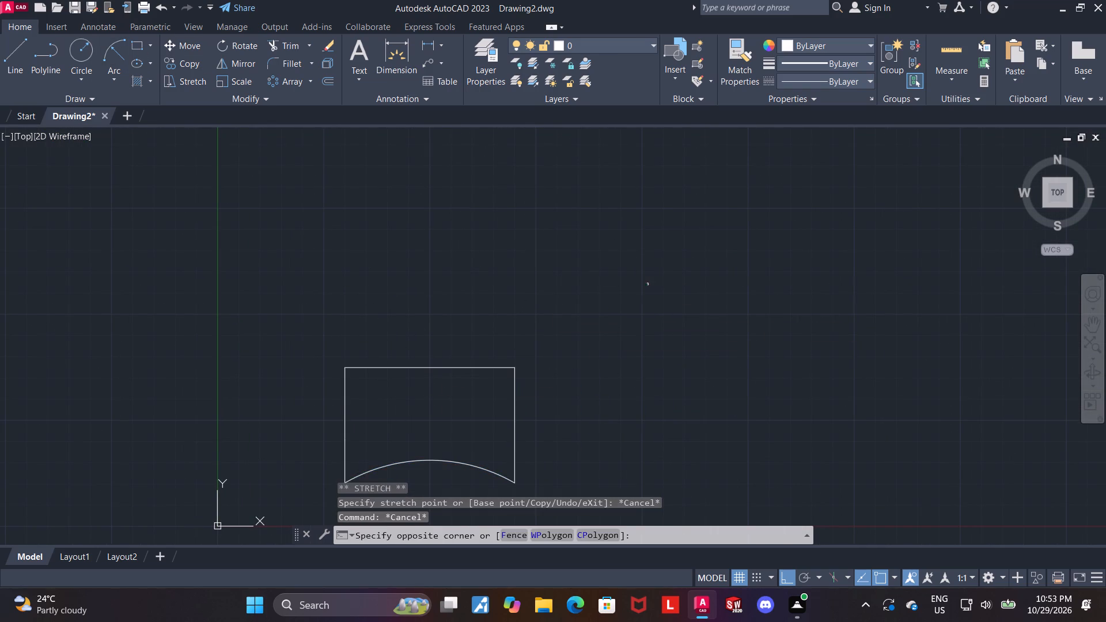
click(324, 494)
click(171, 41)
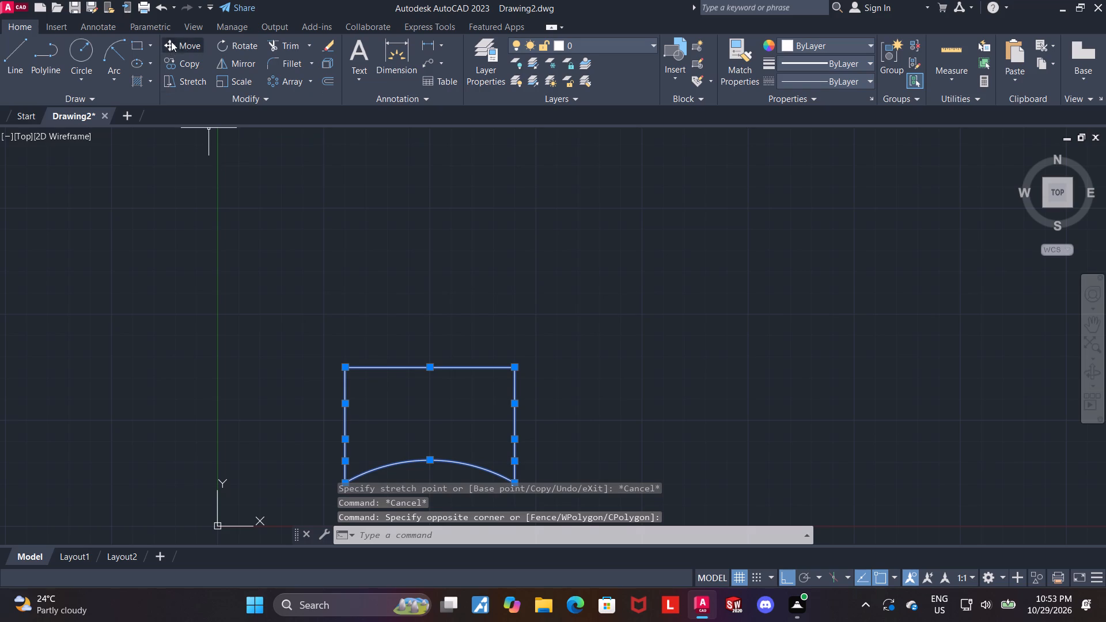
click(428, 462)
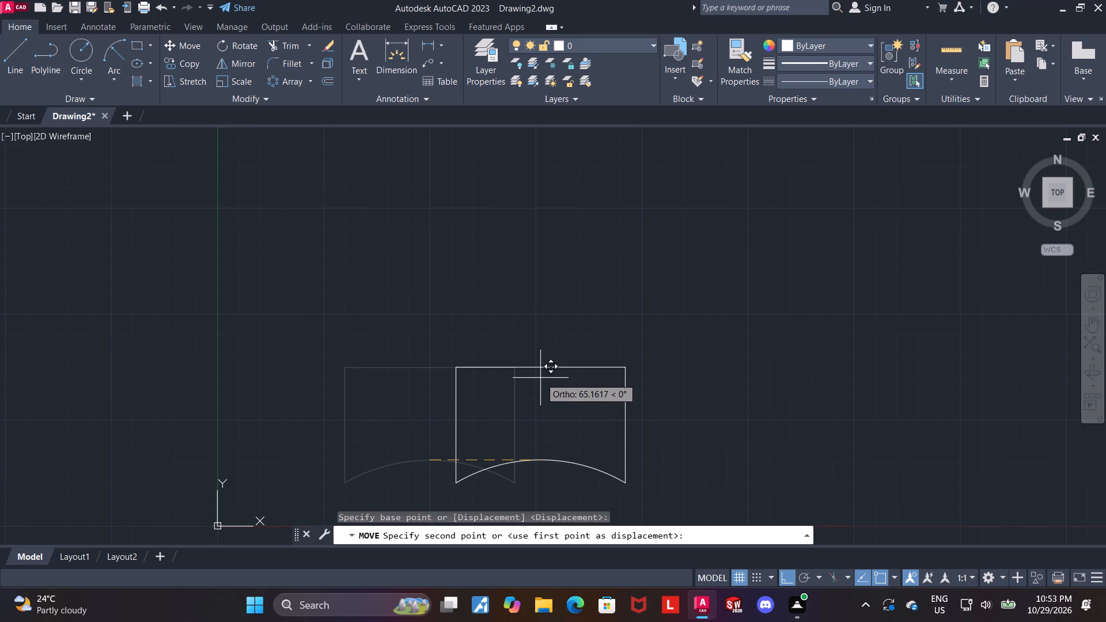
key(F8)
click(736, 324)
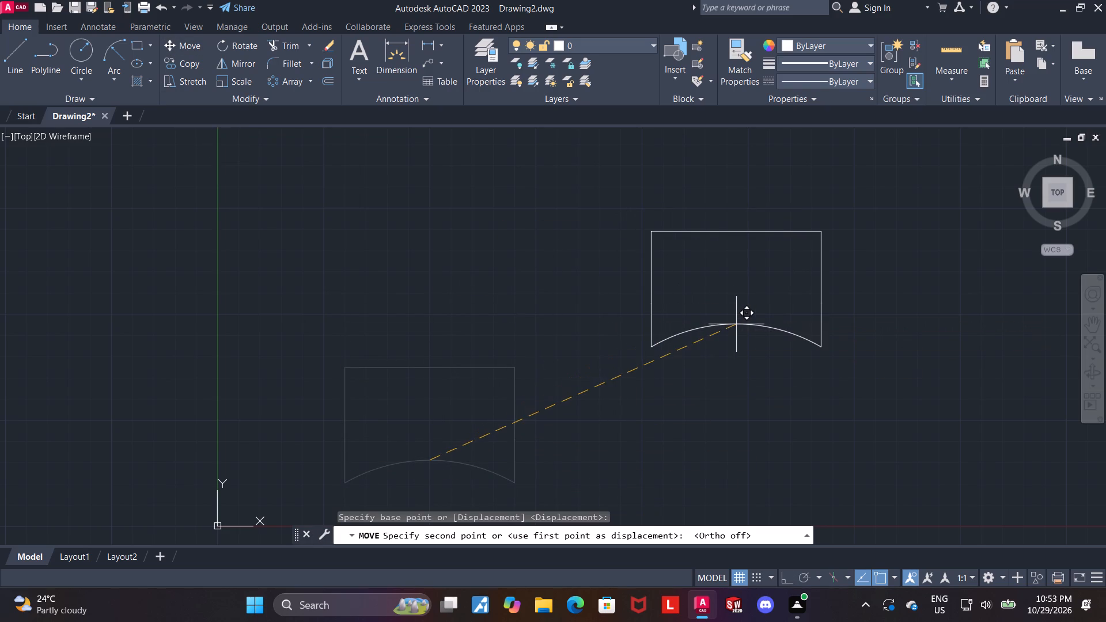
key(Escape)
With Ortho on, draw a vertical line about 200 units long from below the arc's midpoint up past the outline's top edge.
middle_drag(916, 410, 581, 493)
middle_drag(552, 409, 557, 356)
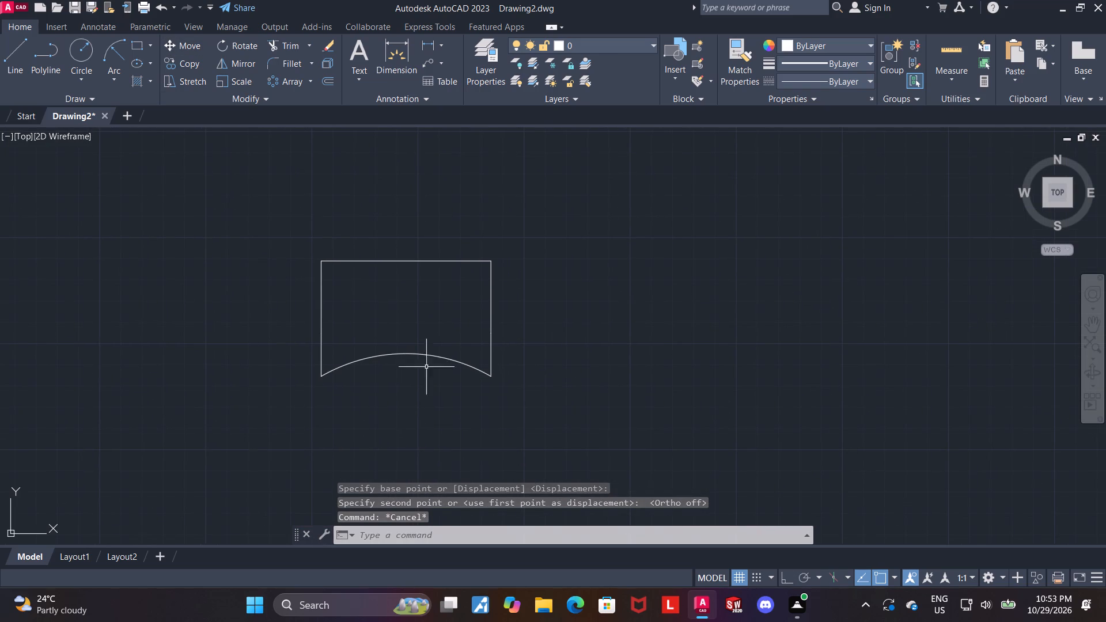
click(18, 32)
click(18, 46)
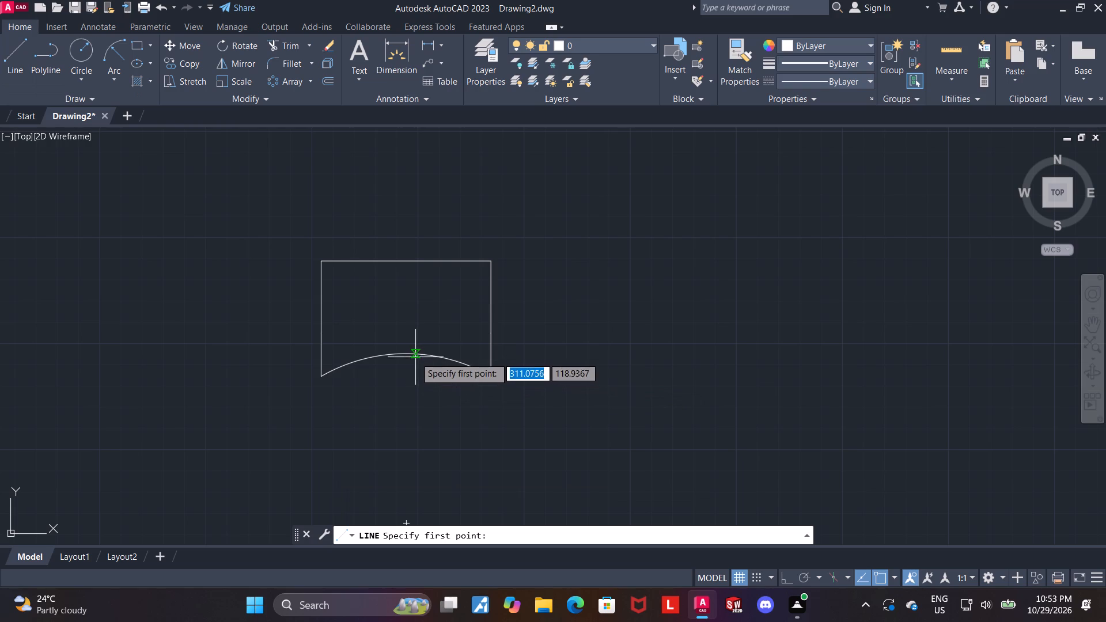
click(400, 405)
scroll(410, 287, down, 2)
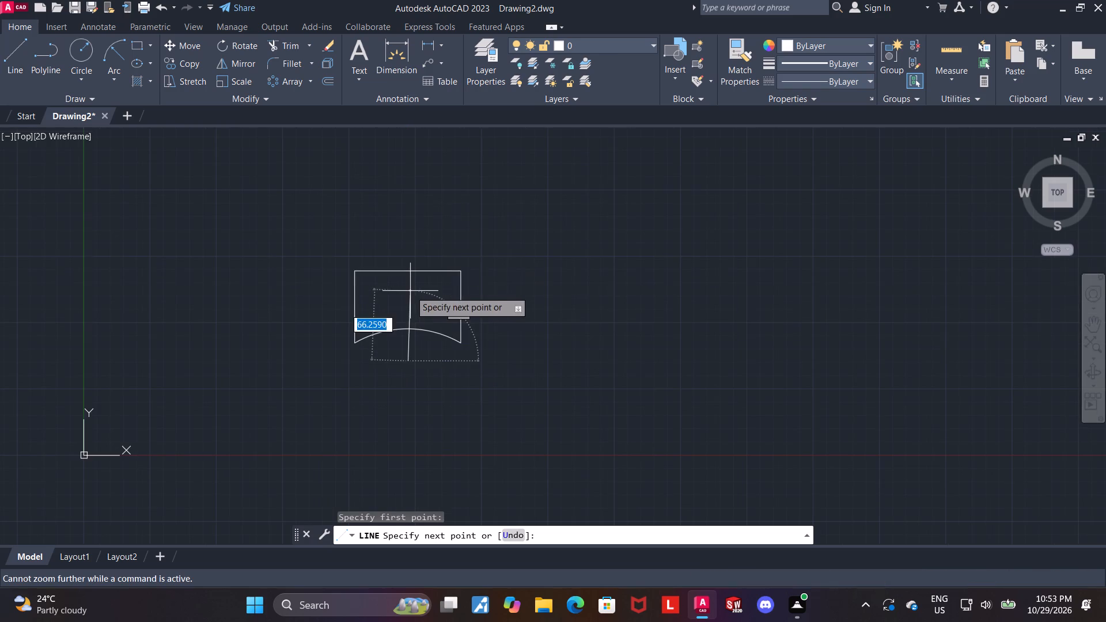
key(F8)
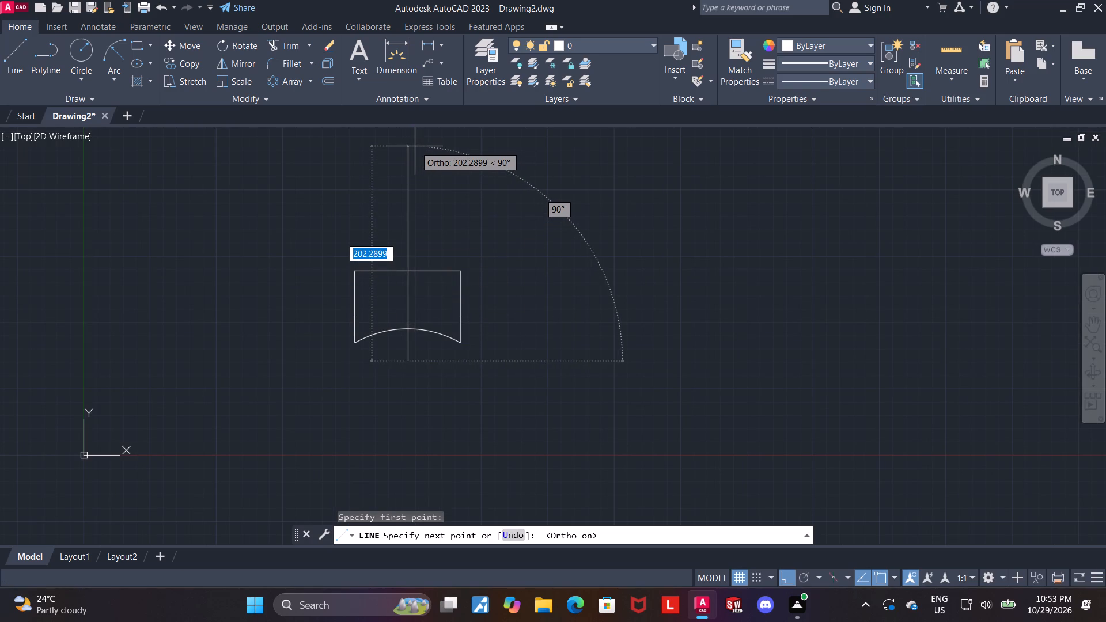
click(416, 148)
key(Escape)
Load the ACAD_ISO04W100 long-dash dot linetype into the drawing.
scroll(408, 342, up, 1)
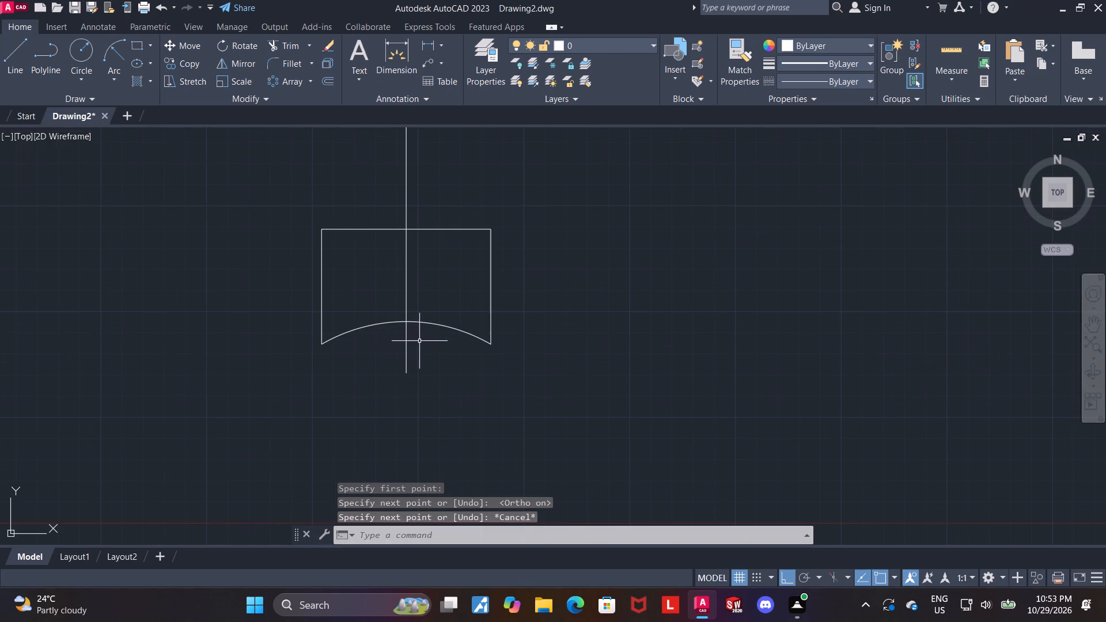
click(420, 360)
click(393, 340)
click(863, 80)
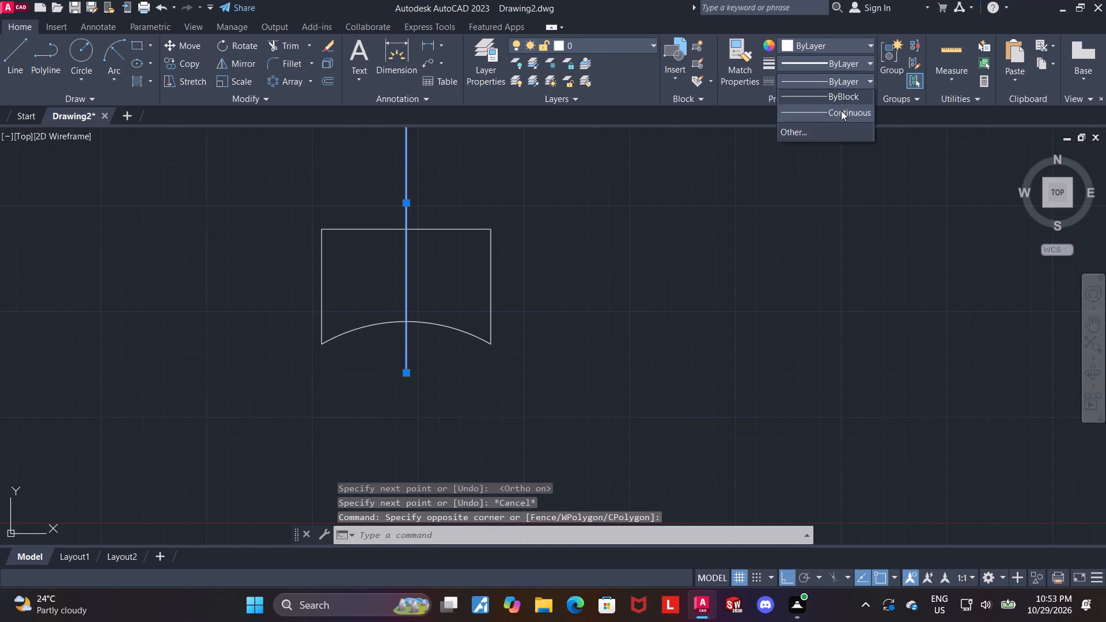
click(830, 149)
click(680, 176)
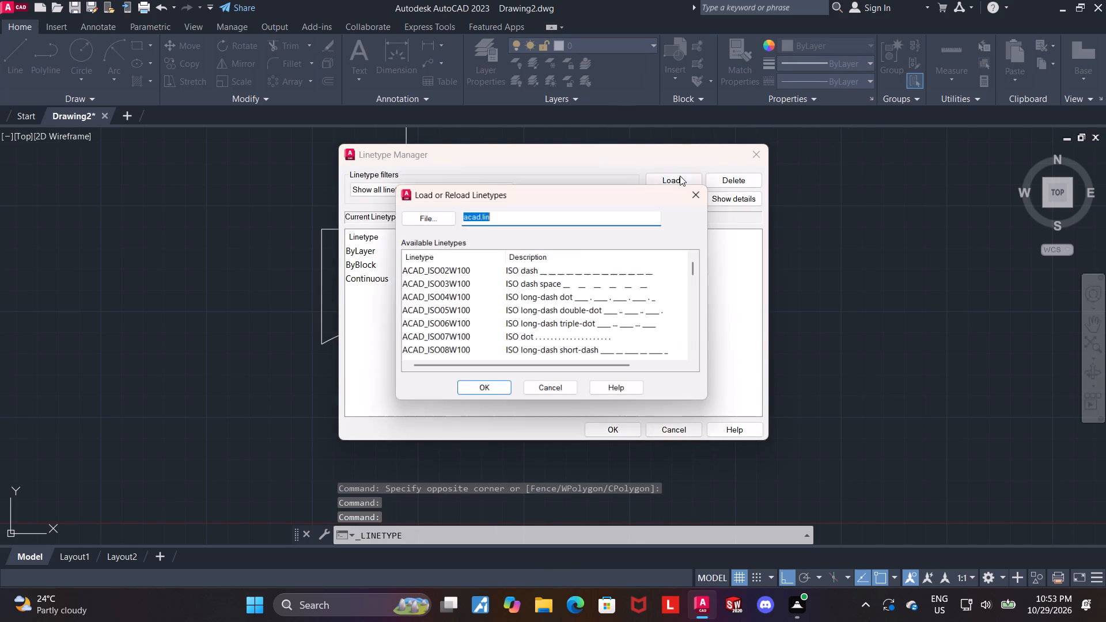
double_click(573, 303)
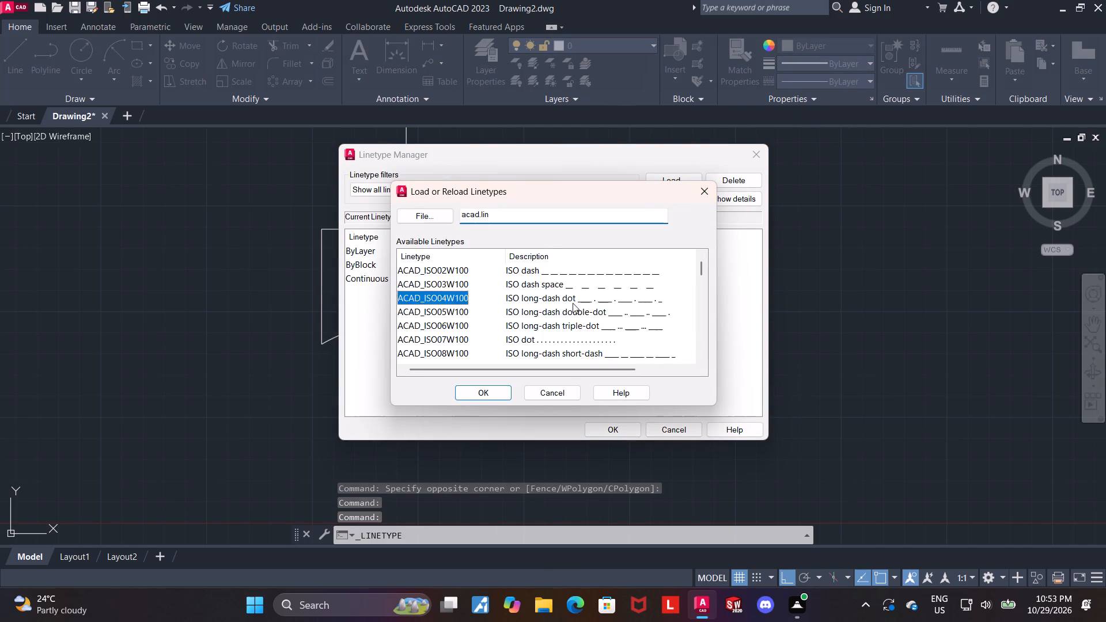
click(605, 428)
Set the vertical centre line's linetype to ACAD_ISO04W100 and its colour to cyan.
click(422, 367)
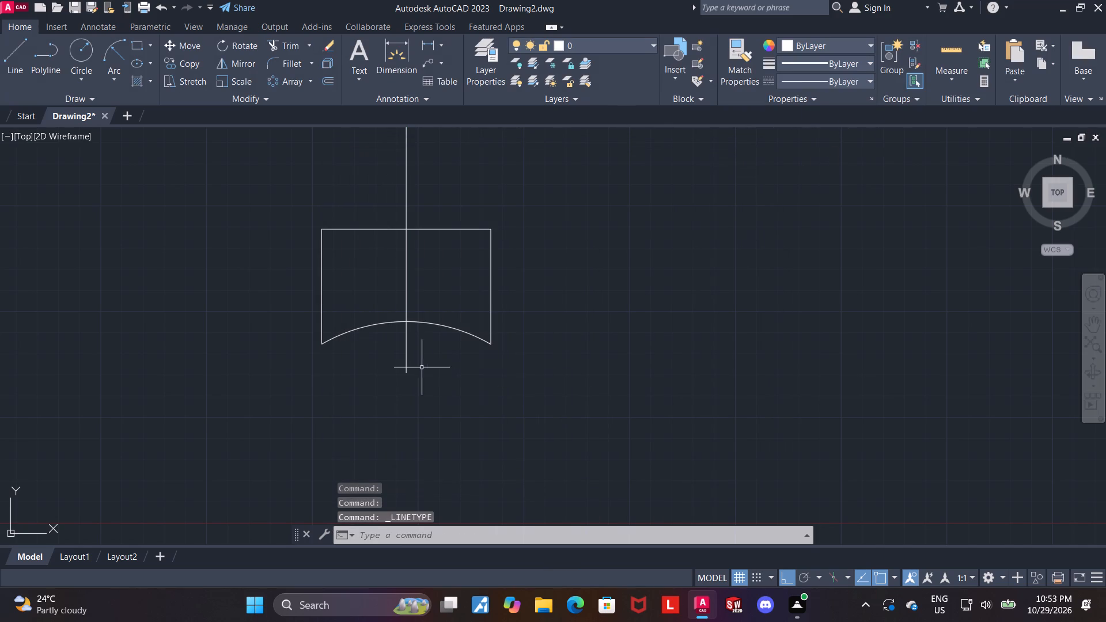
click(389, 359)
click(866, 81)
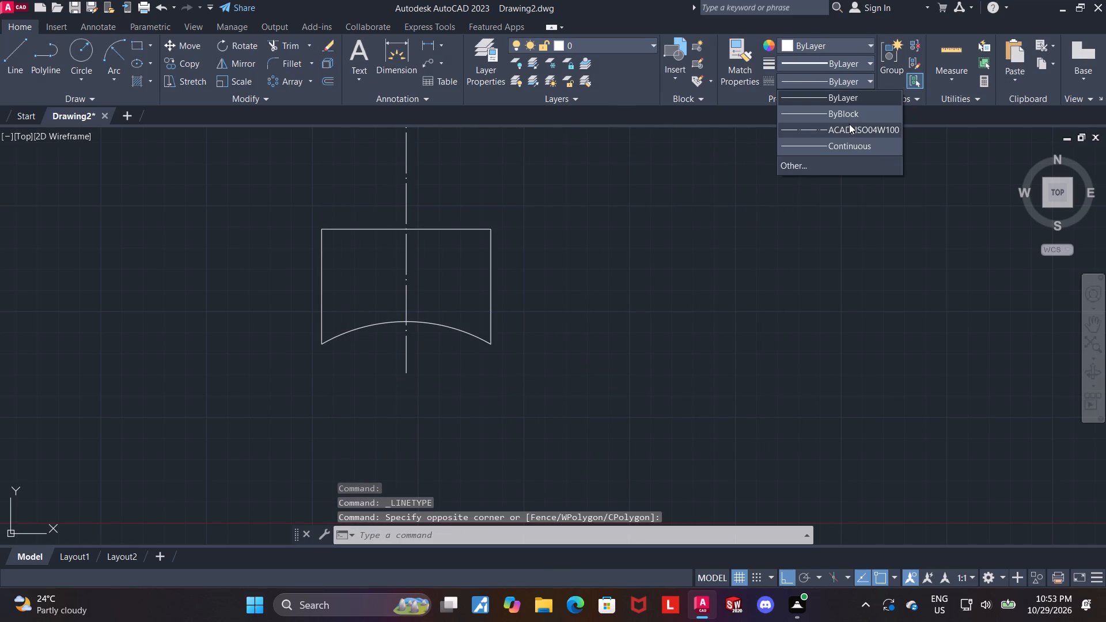
click(849, 128)
click(828, 48)
click(828, 180)
key(Escape)
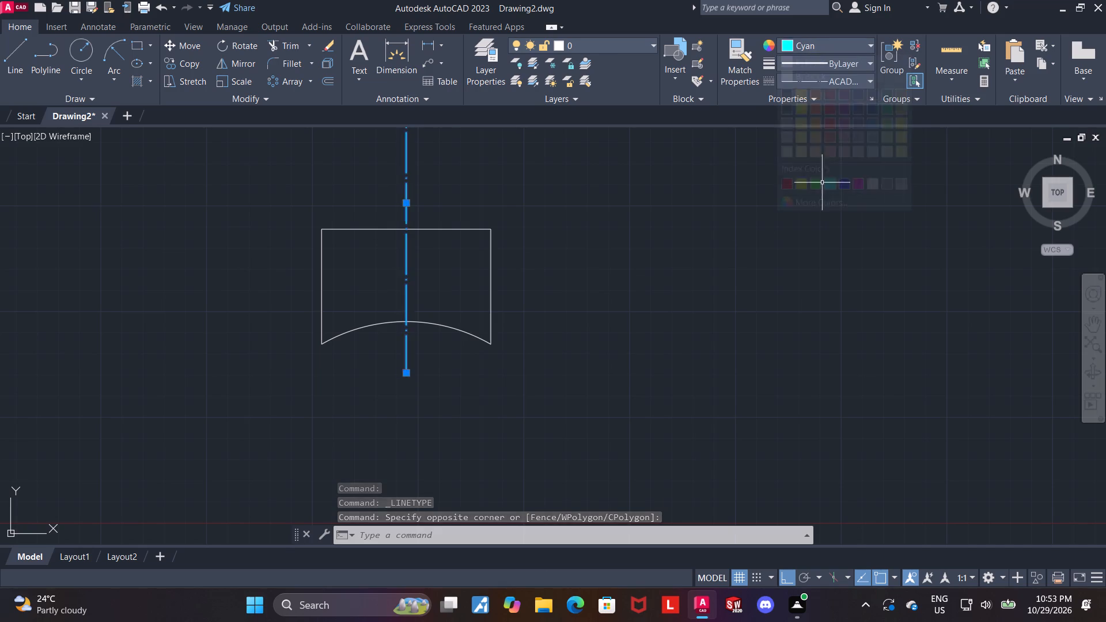
Start a line at the outline's lower-left corner, where the arc meets the left vertical line.
scroll(337, 323, up, 2)
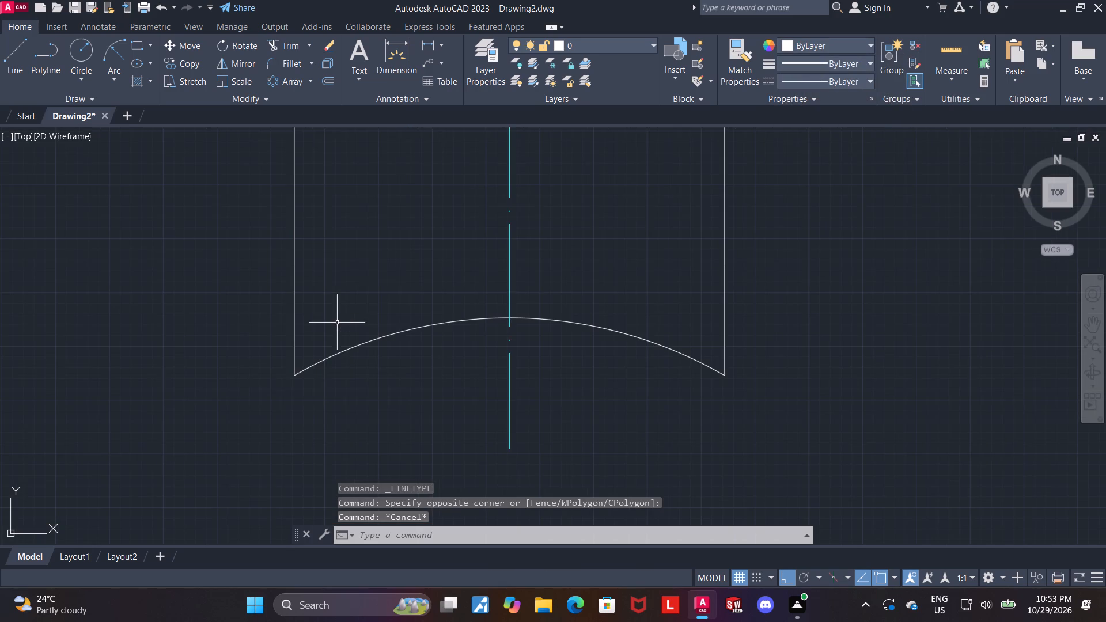
click(14, 52)
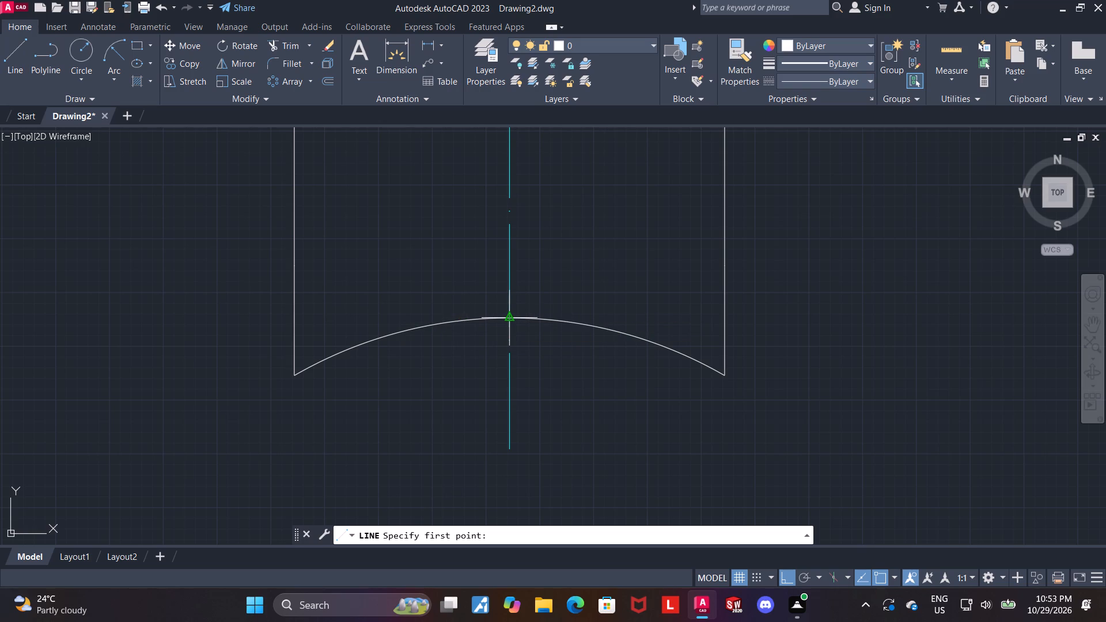
click(296, 374)
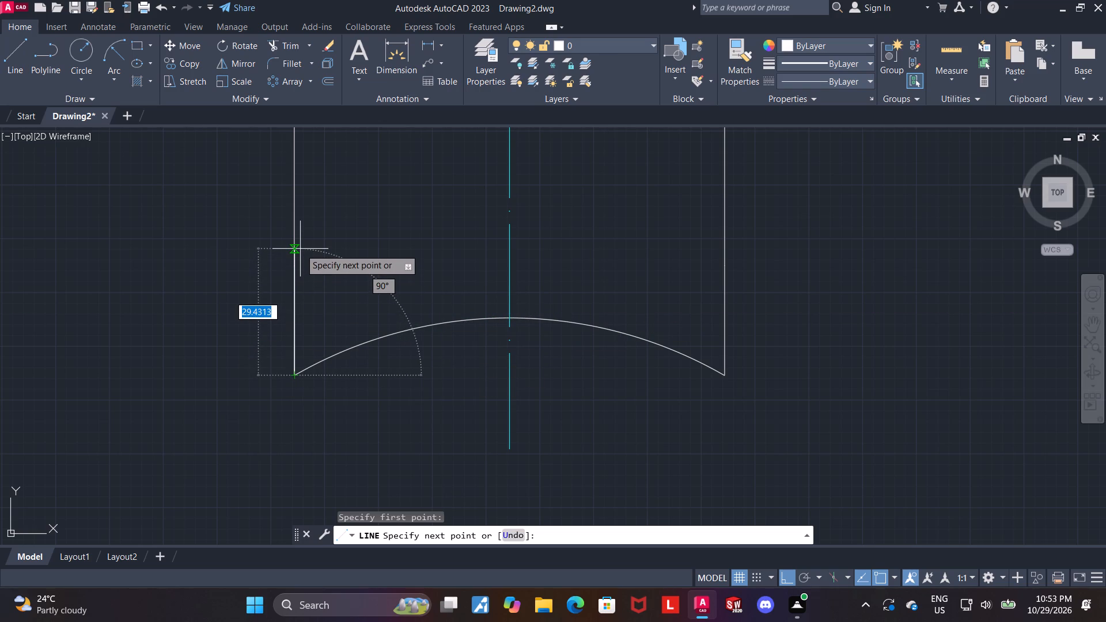
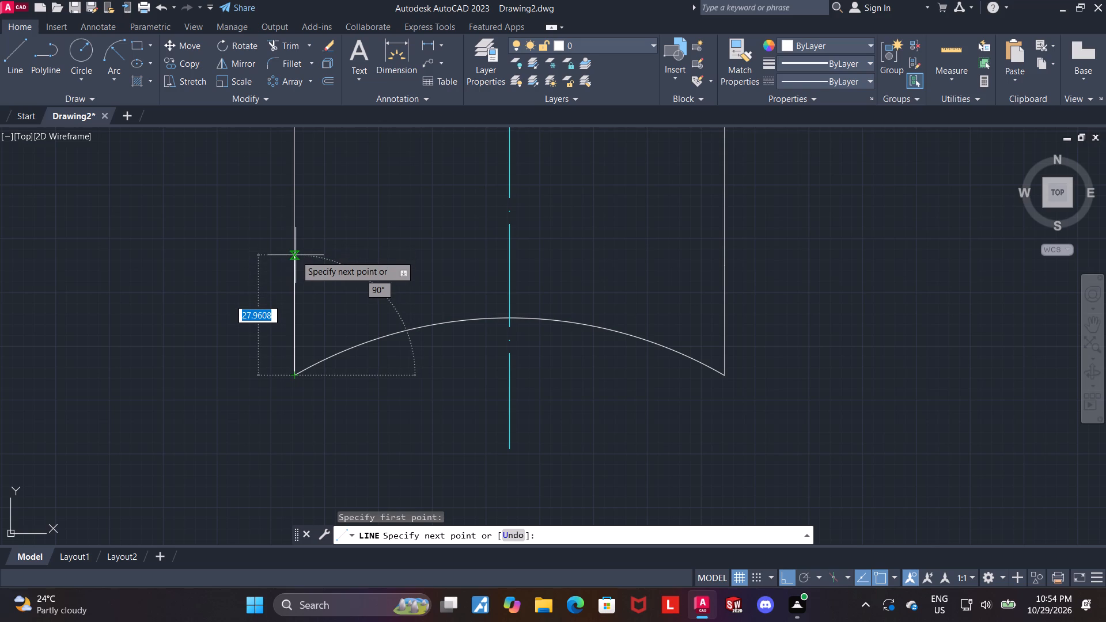
Draw a horizontal line from the upper end of the short lower-left vertical segment across and past the outline's right vertical line.
key(Escape)
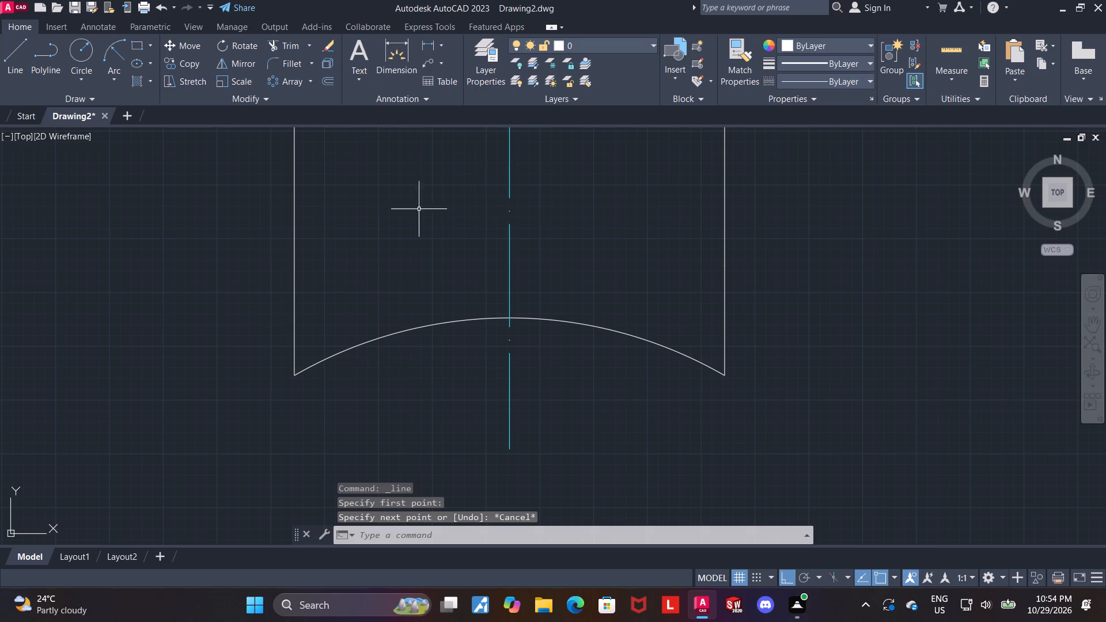
click(293, 292)
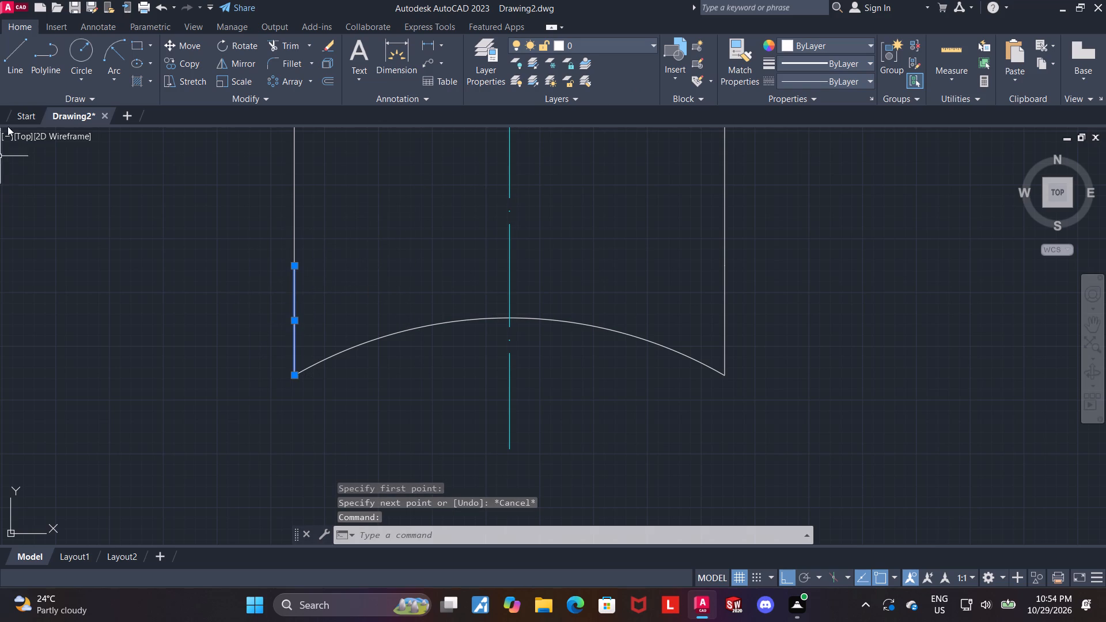
click(16, 56)
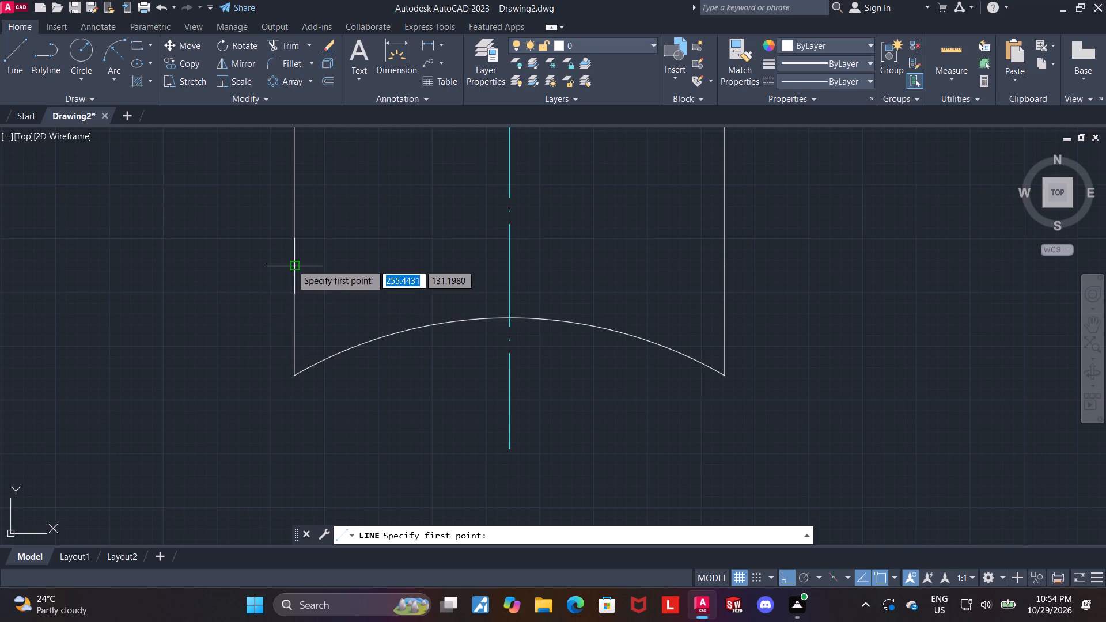
click(291, 264)
click(808, 244)
key(Escape)
Trim the part of the horizontal line that extends beyond the outline's right vertical line.
click(275, 47)
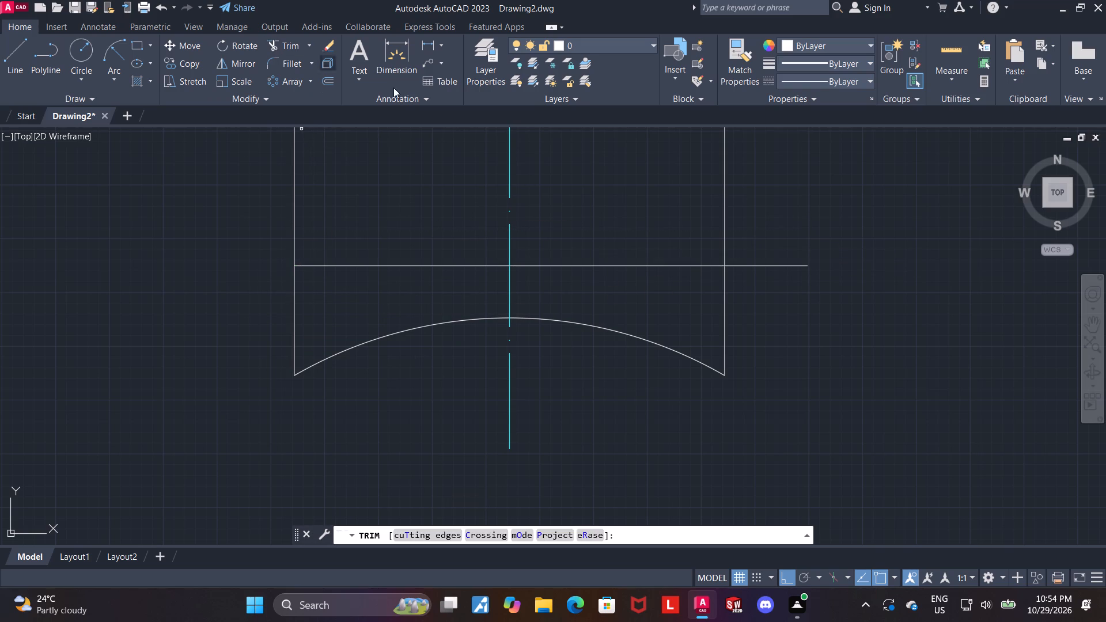
drag(789, 280, 753, 210)
key(Escape)
Start a line at the intersection of the horizontal line and the cyan centre line.
click(13, 60)
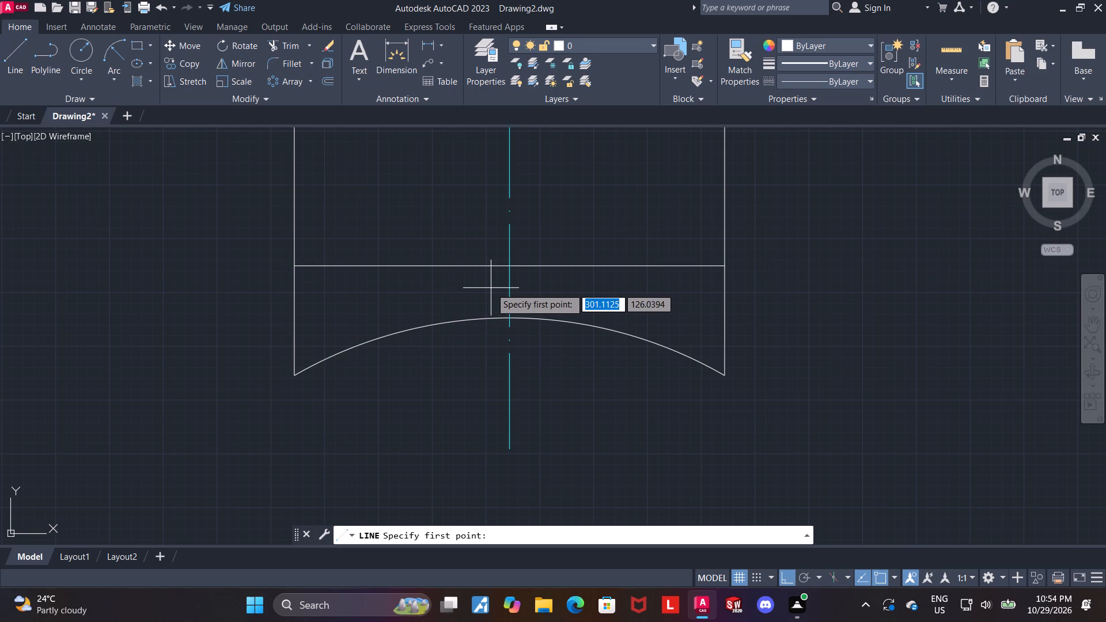
click(509, 266)
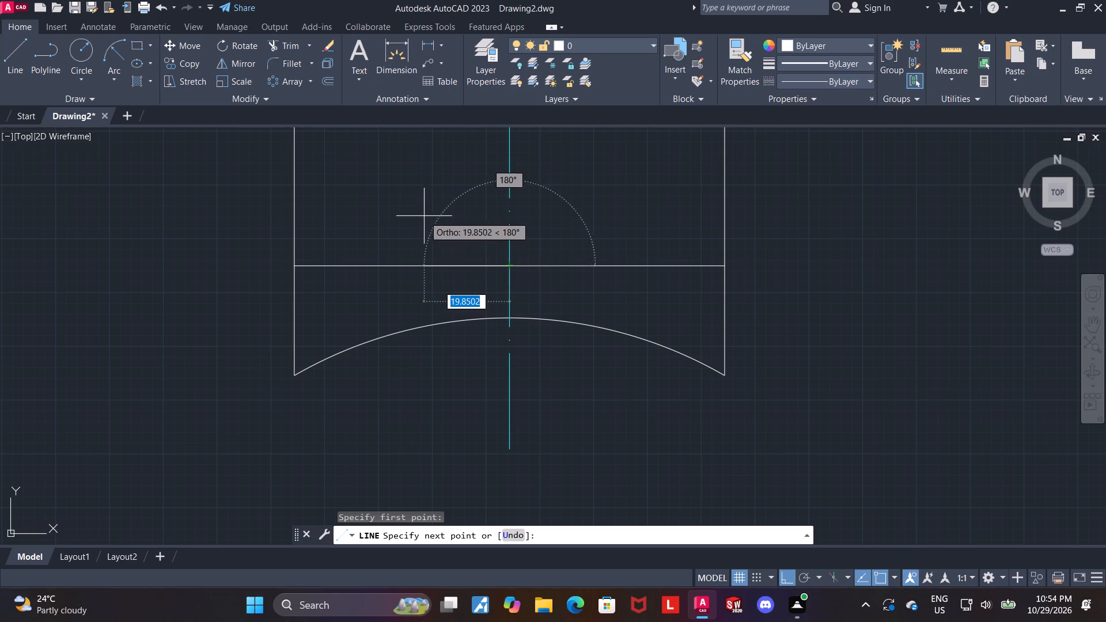
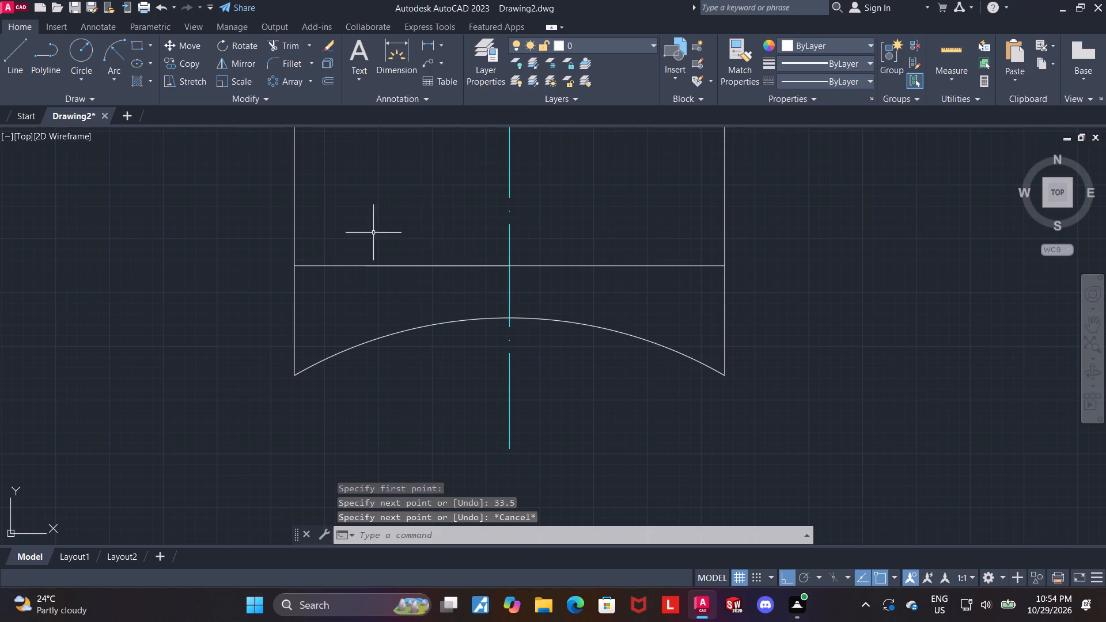
Erase the full-width horizontal line above the arc that spans between the outline's two vertical sides.
click(323, 263)
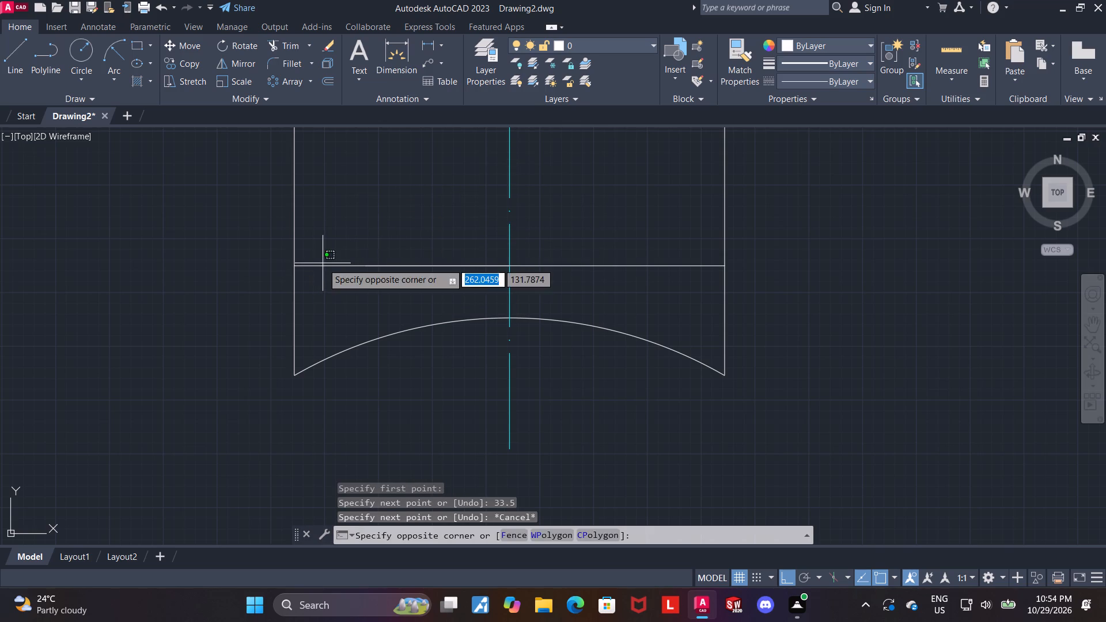
key(Escape)
click(324, 266)
key(Delete)
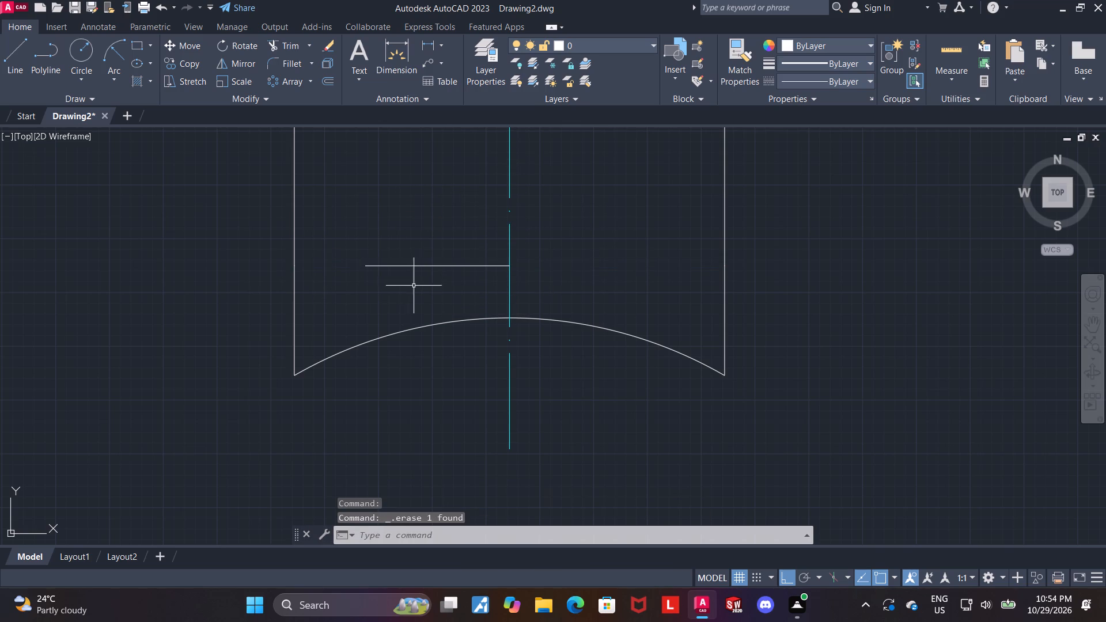
Start a circle centred on the left end of the short horizontal line that extends from the cyan centre line.
click(75, 56)
scroll(320, 227, up, 1)
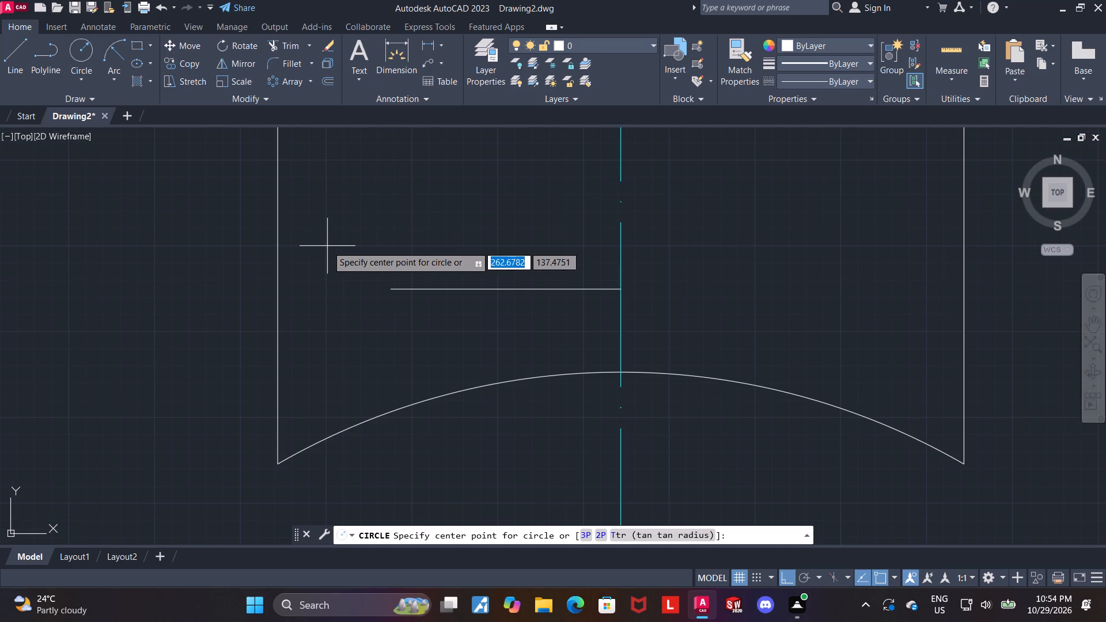
click(393, 286)
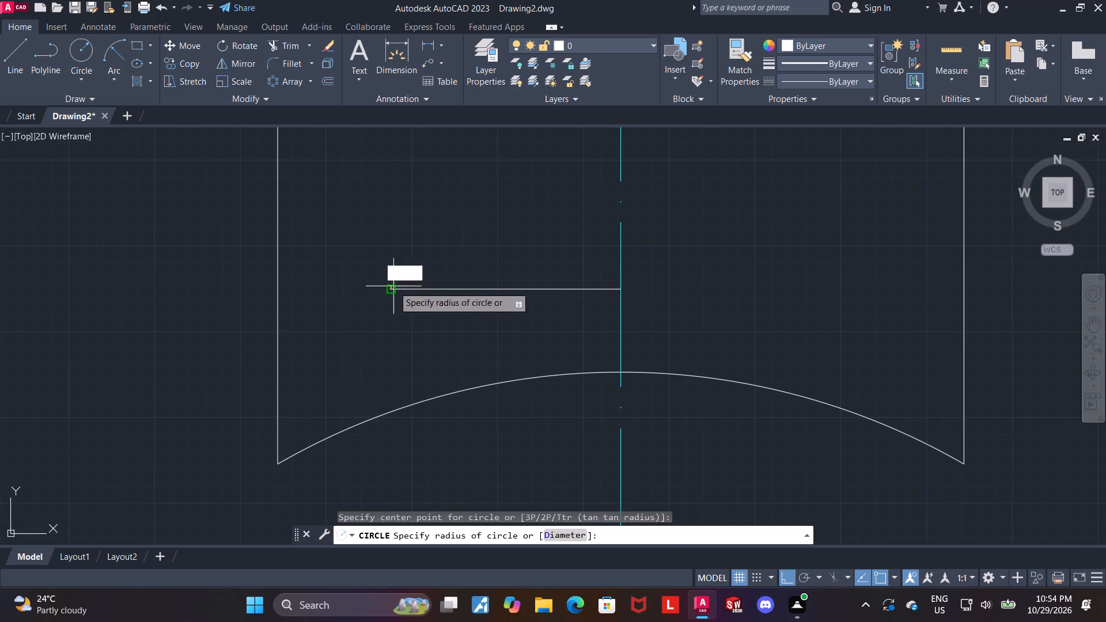
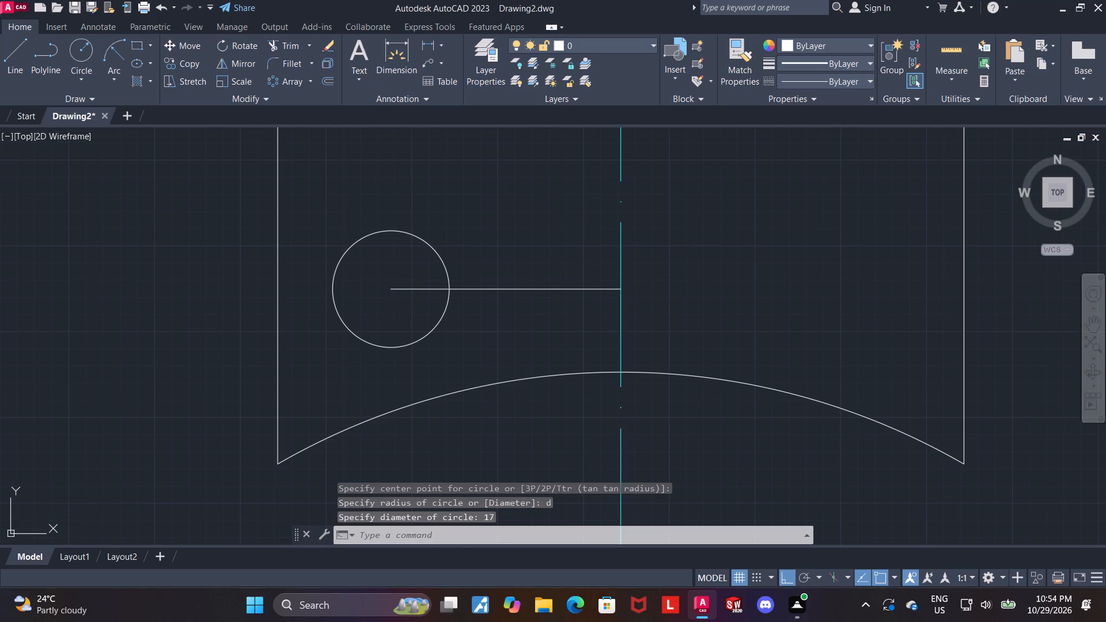
Erase the short horizontal construction line joining the circle's centre to the cyan centre line.
click(579, 288)
key(Delete)
Draw a horizontal line through the circle's centre, from just outside its left quadrant to just short of the outline's right side.
scroll(477, 259, down, 1)
middle_drag(493, 277, 376, 255)
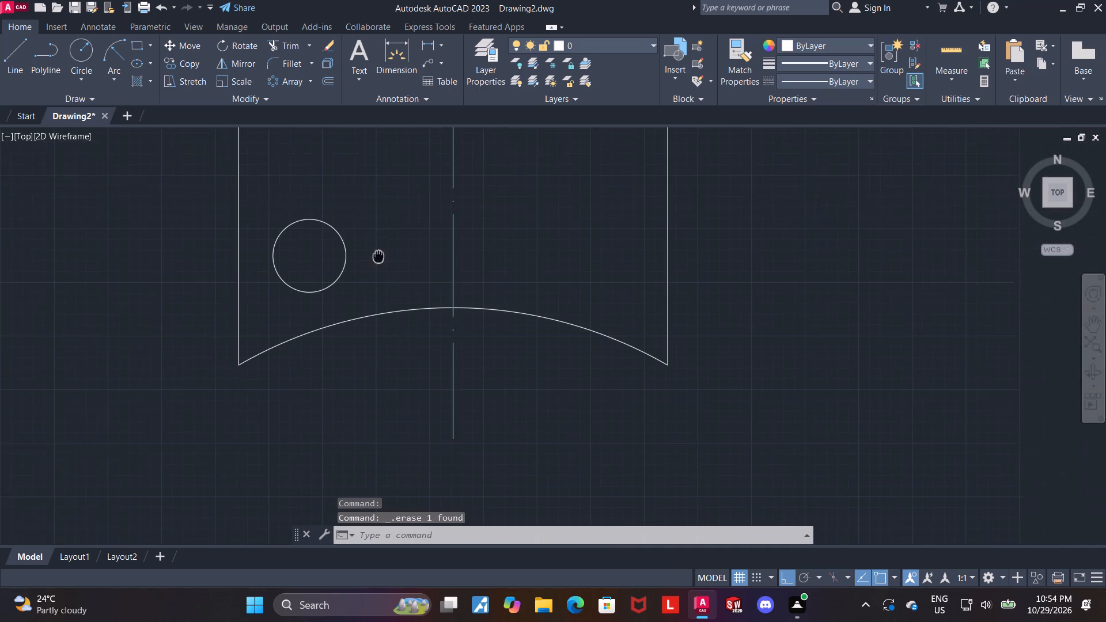
middle_drag(376, 255, 375, 255)
click(5, 54)
middle_drag(368, 181, 370, 210)
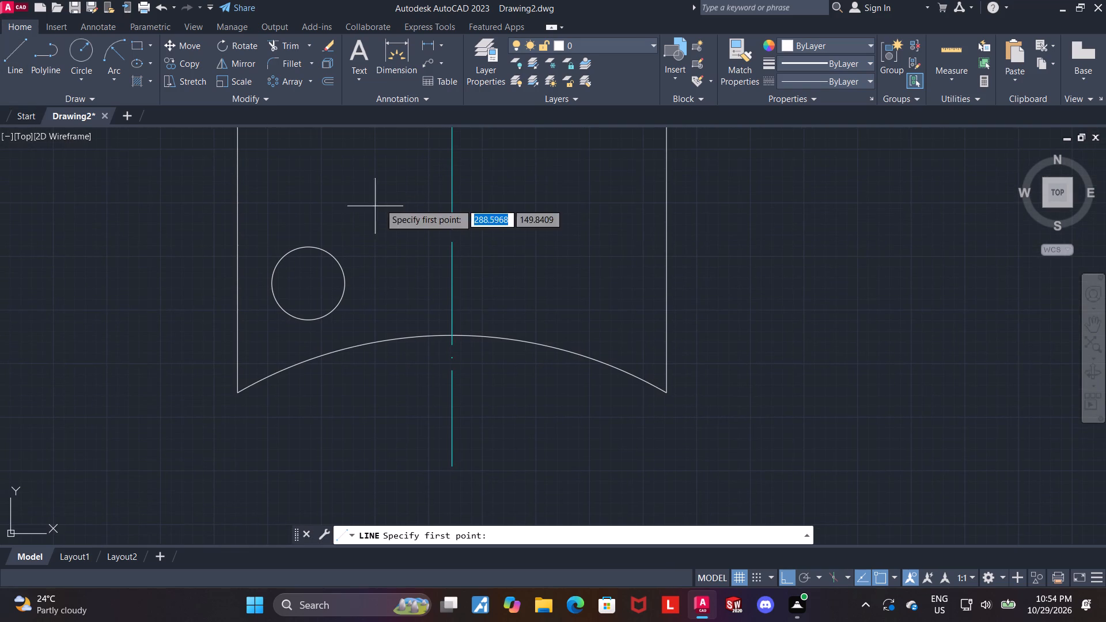
middle_drag(421, 222, 412, 248)
scroll(377, 271, up, 1)
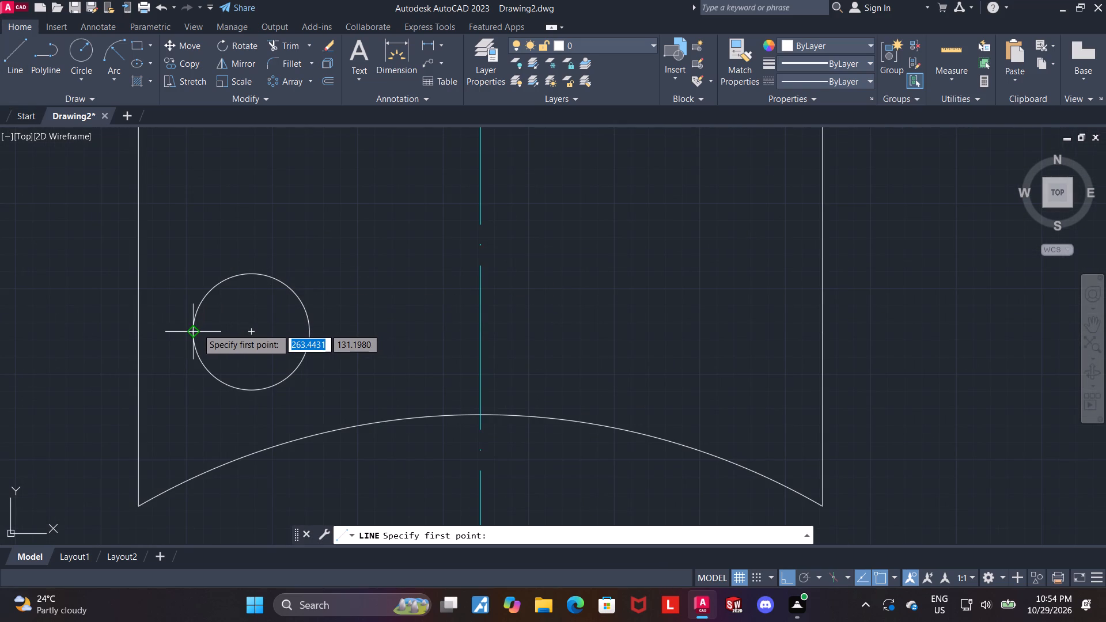
click(168, 331)
click(805, 312)
key(Escape)
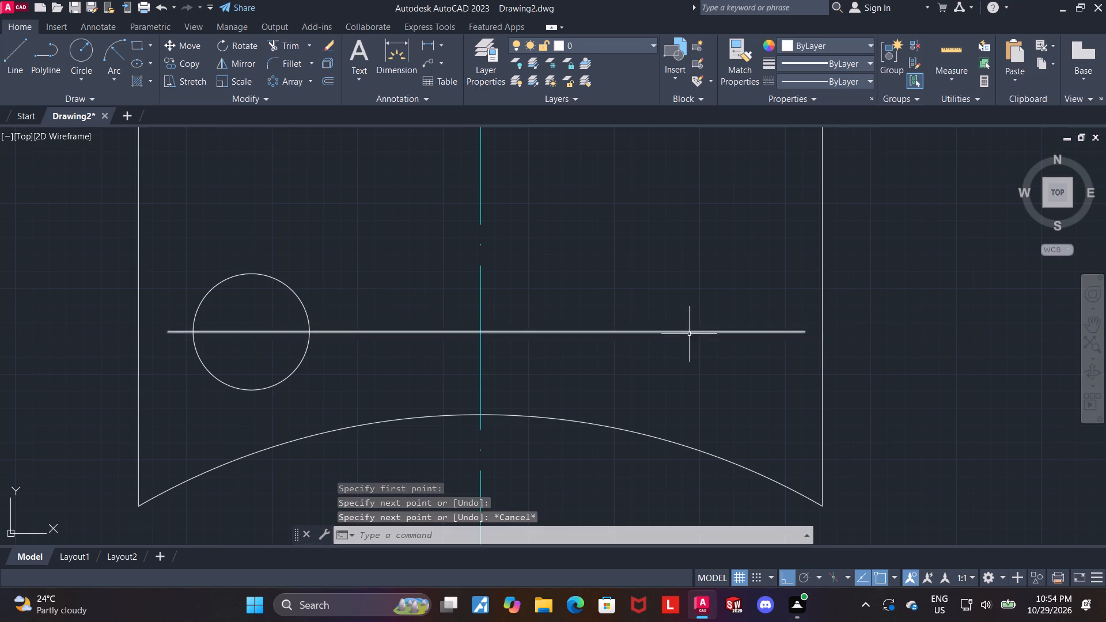
Give the horizontal line through the circle the dash-dot ACAD linetype and the colour cyan.
click(706, 359)
click(693, 305)
click(840, 82)
click(820, 128)
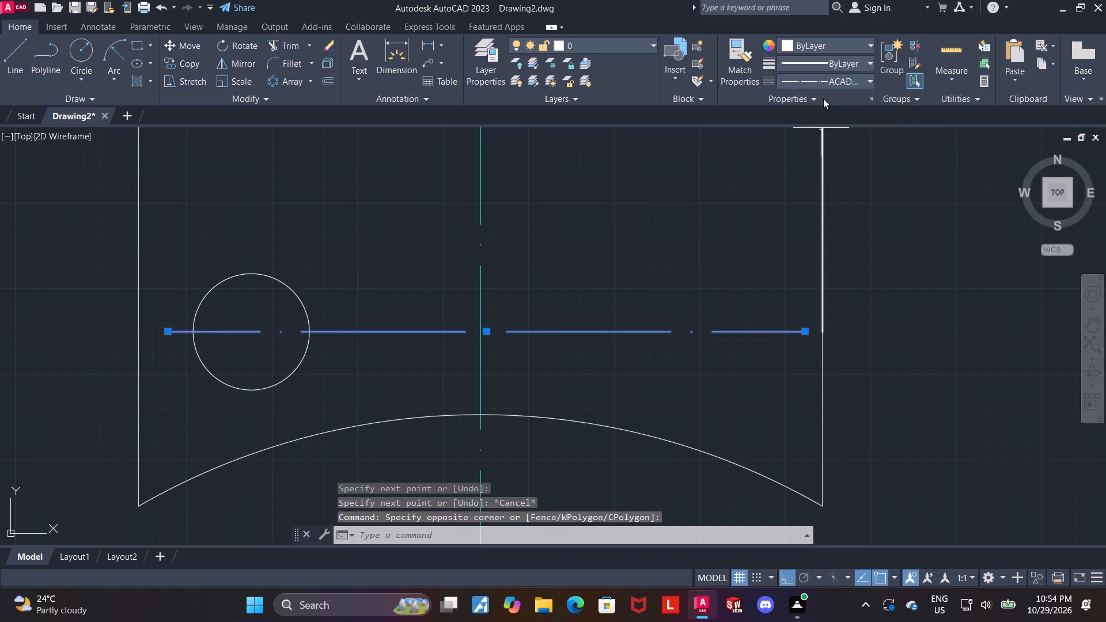
click(821, 44)
click(829, 183)
key(Escape)
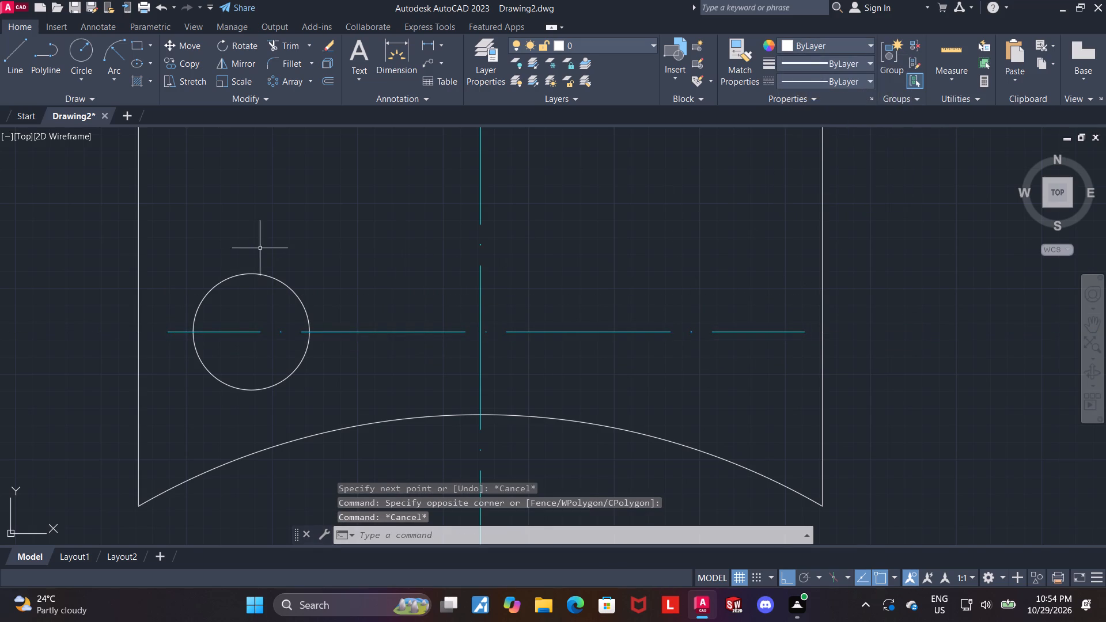
Mirror the circle about the vertical cyan centre line, keeping the source circle.
scroll(262, 247, down, 1)
middle_drag(335, 214, 337, 239)
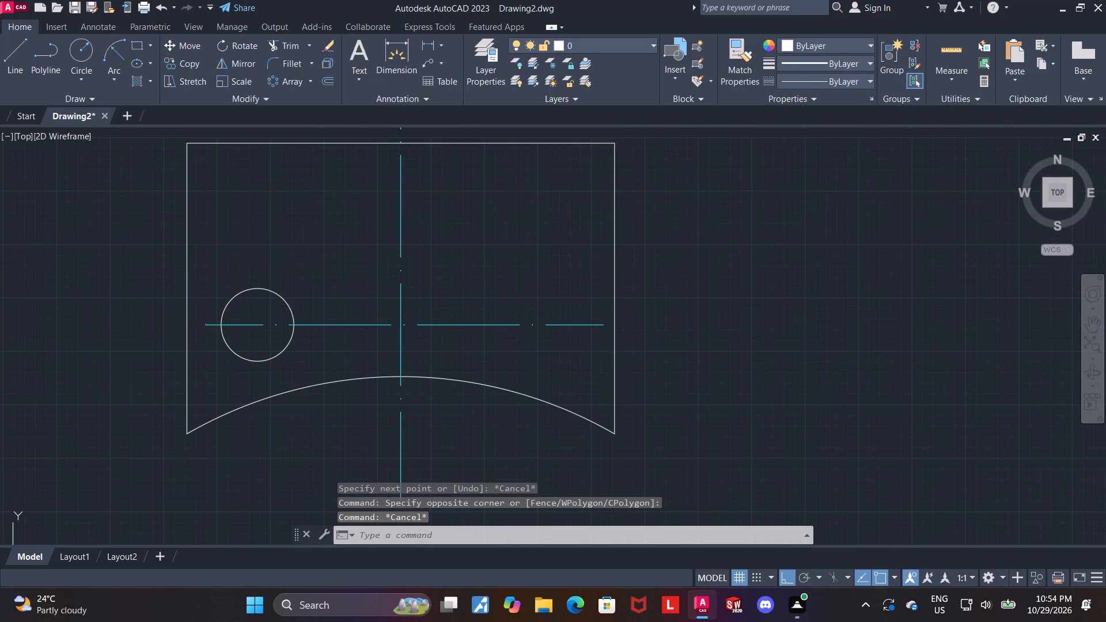
middle_drag(339, 240, 340, 267)
click(281, 321)
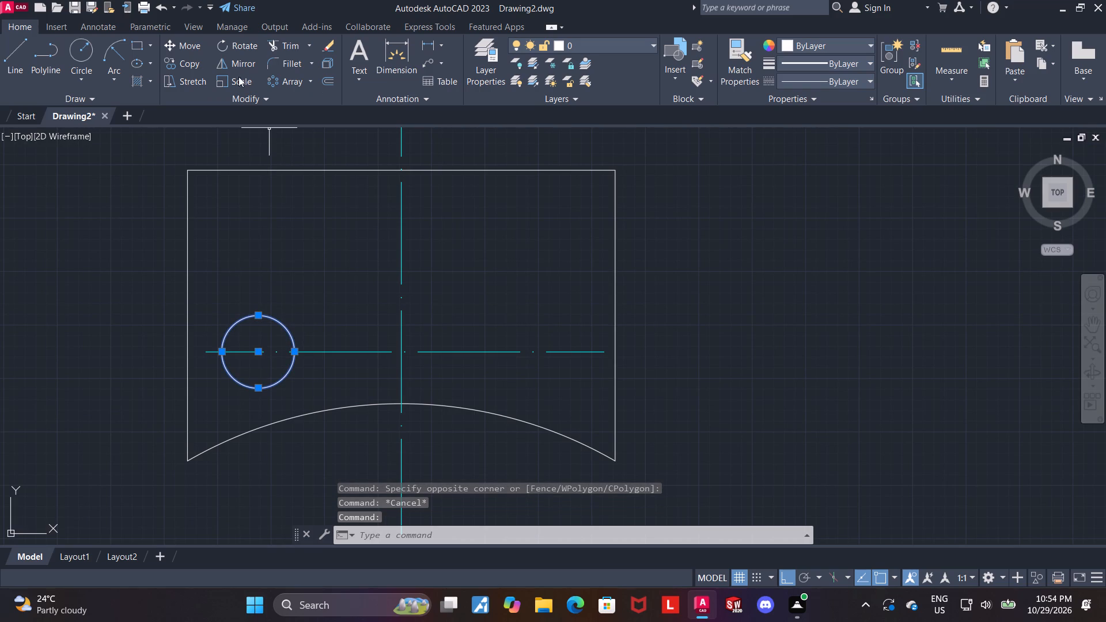
click(234, 66)
click(399, 403)
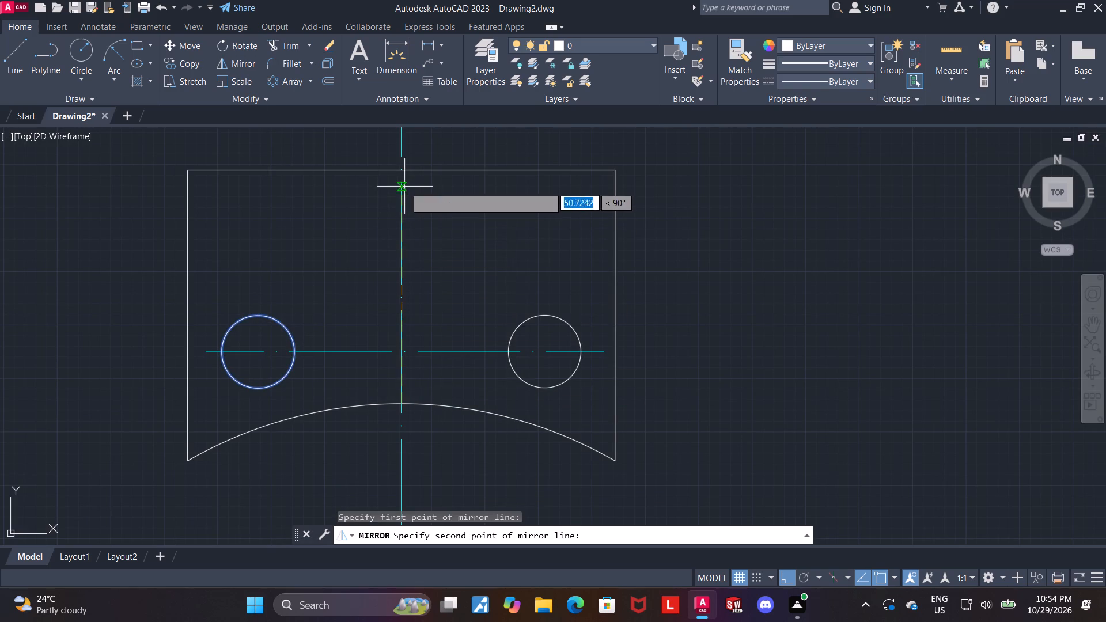
click(404, 171)
drag(435, 223, 404, 171)
key(Escape)
key(Escape)
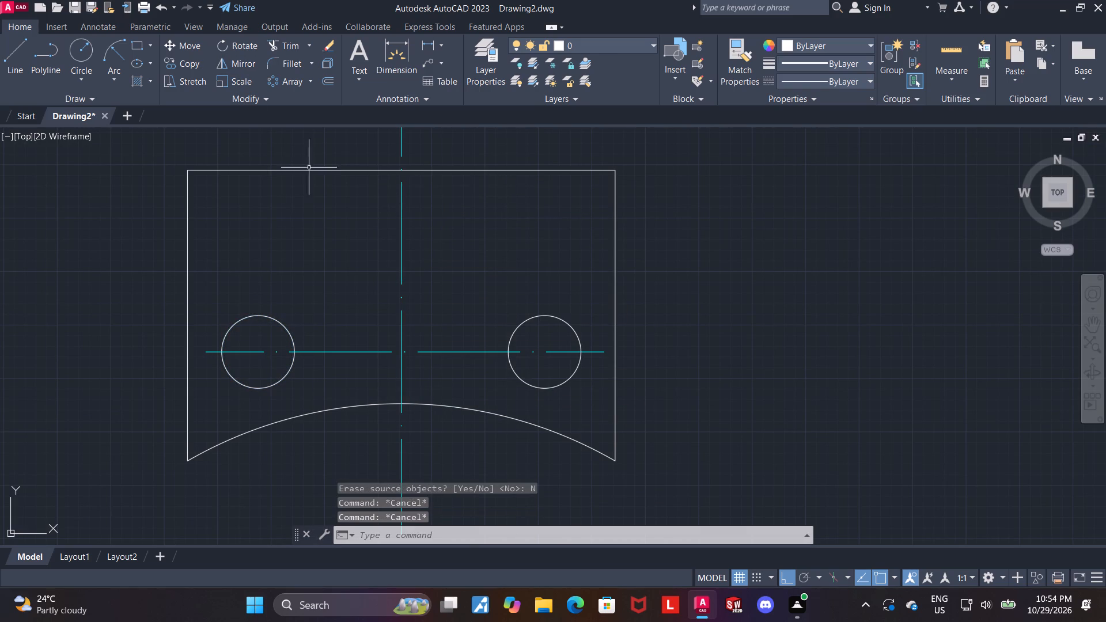
Draw a vertical line through the centre of each circle, starting just below it and ending above it.
click(0, 53)
click(7, 56)
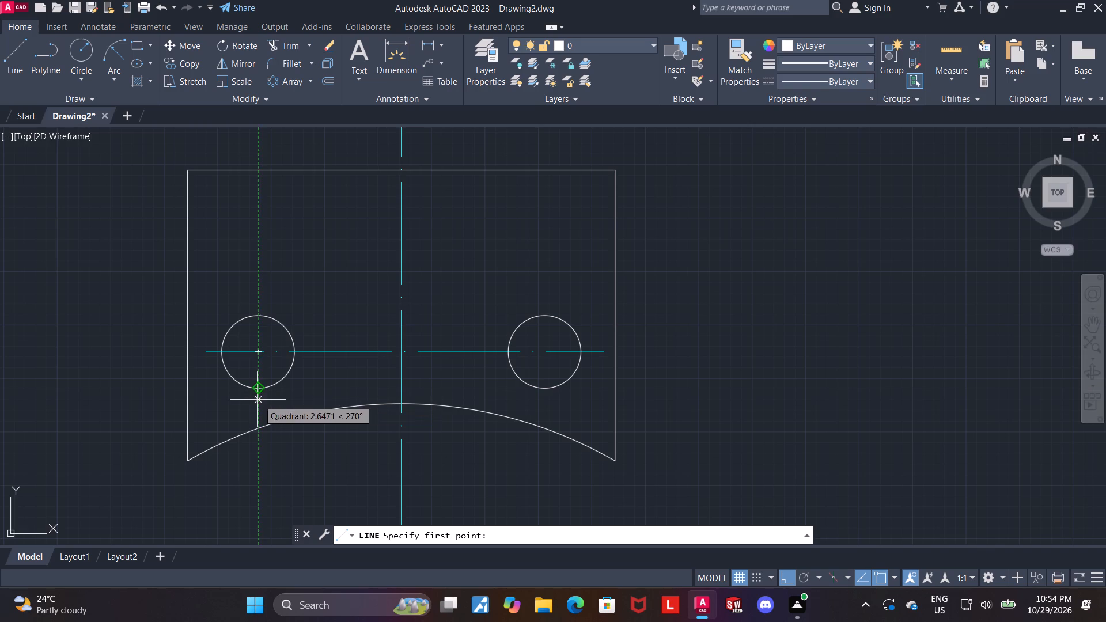
click(257, 400)
click(253, 288)
key(Escape)
click(6, 57)
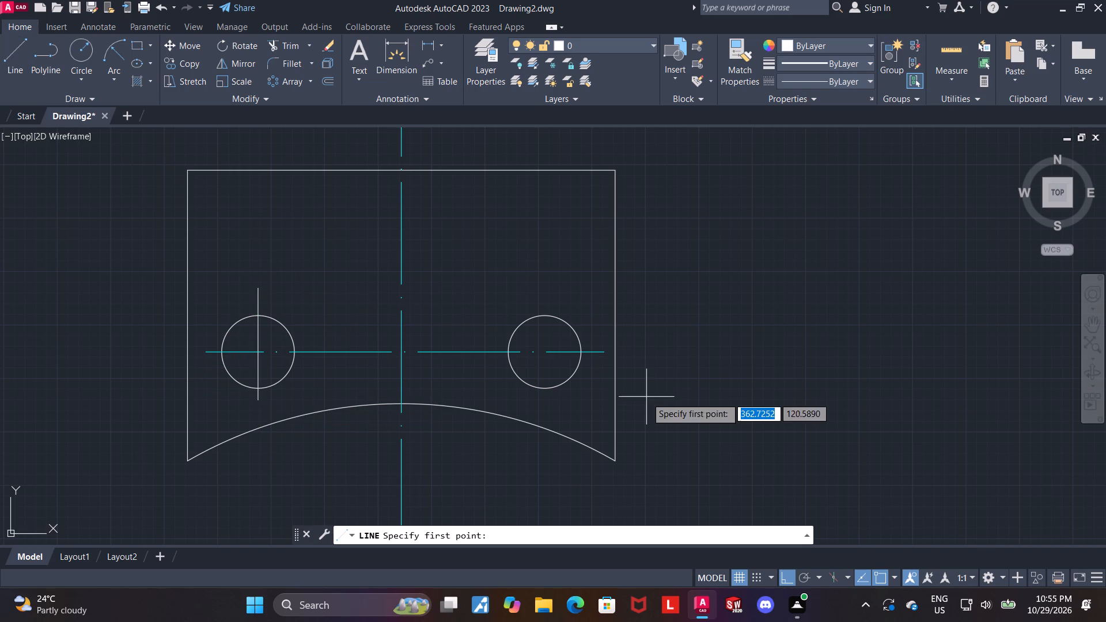
click(543, 404)
click(543, 267)
key(Escape)
Give both vertical lines through the circles the dash-dot ACAD linetype and the colour cyan.
click(545, 364)
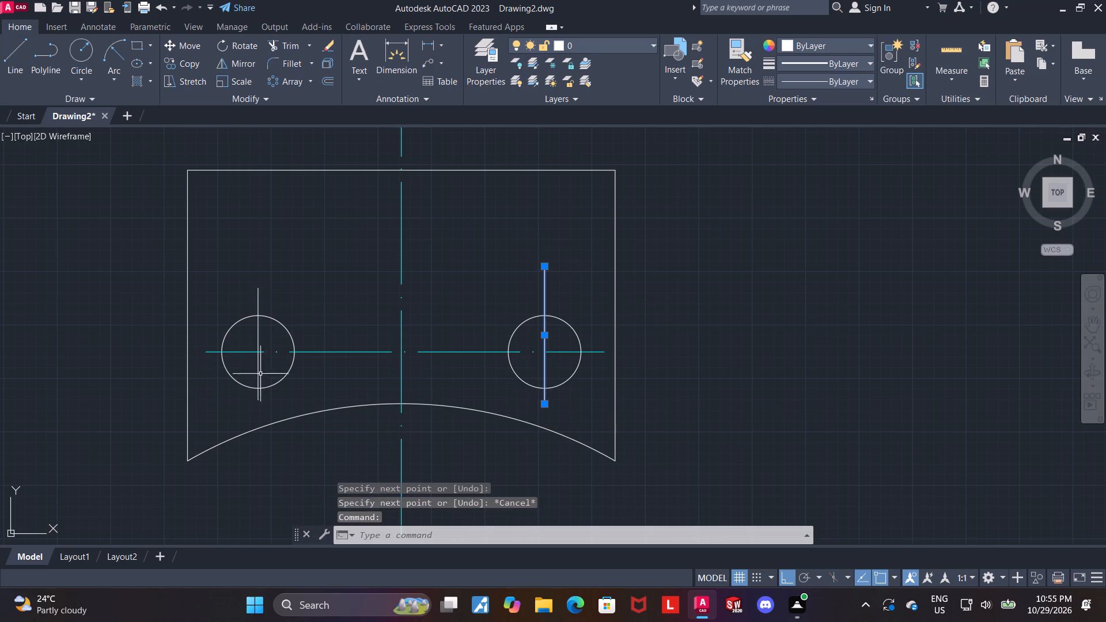
click(256, 372)
click(798, 80)
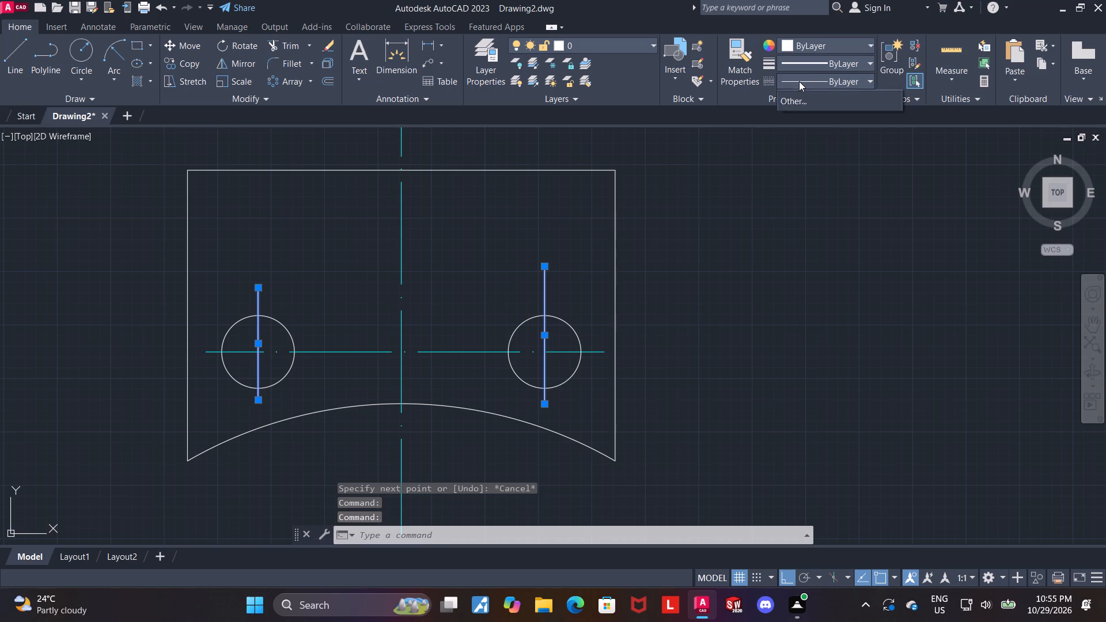
click(809, 131)
click(828, 42)
click(832, 185)
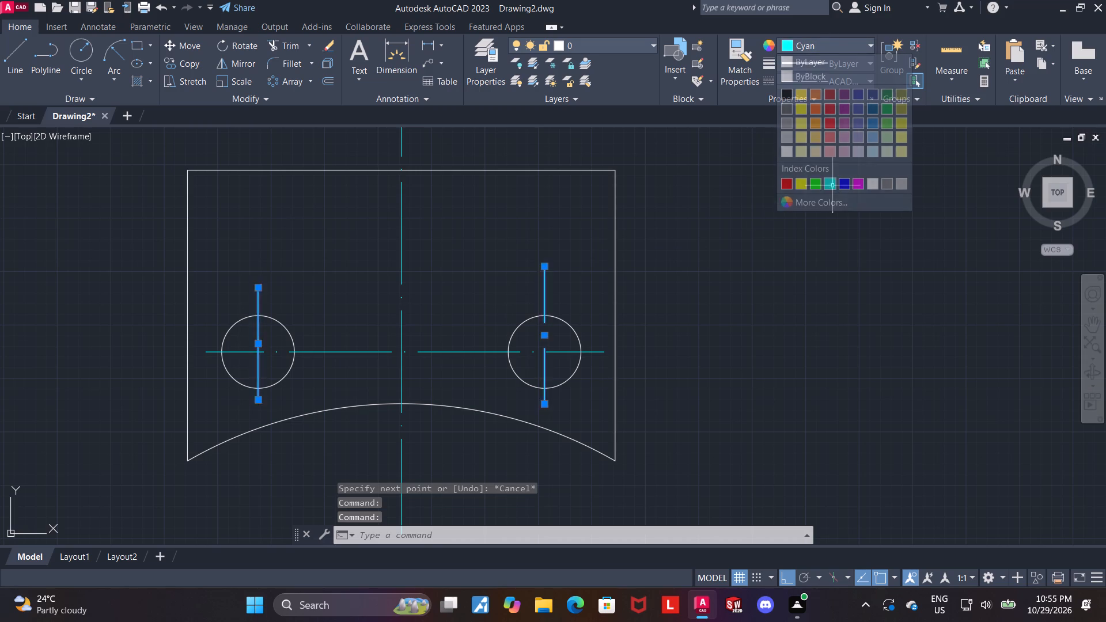
key(Escape)
Trim the upper ends of both circles' vertical centre lines back to the tops of the circles.
scroll(619, 295, down, 1)
middle_drag(763, 296, 762, 230)
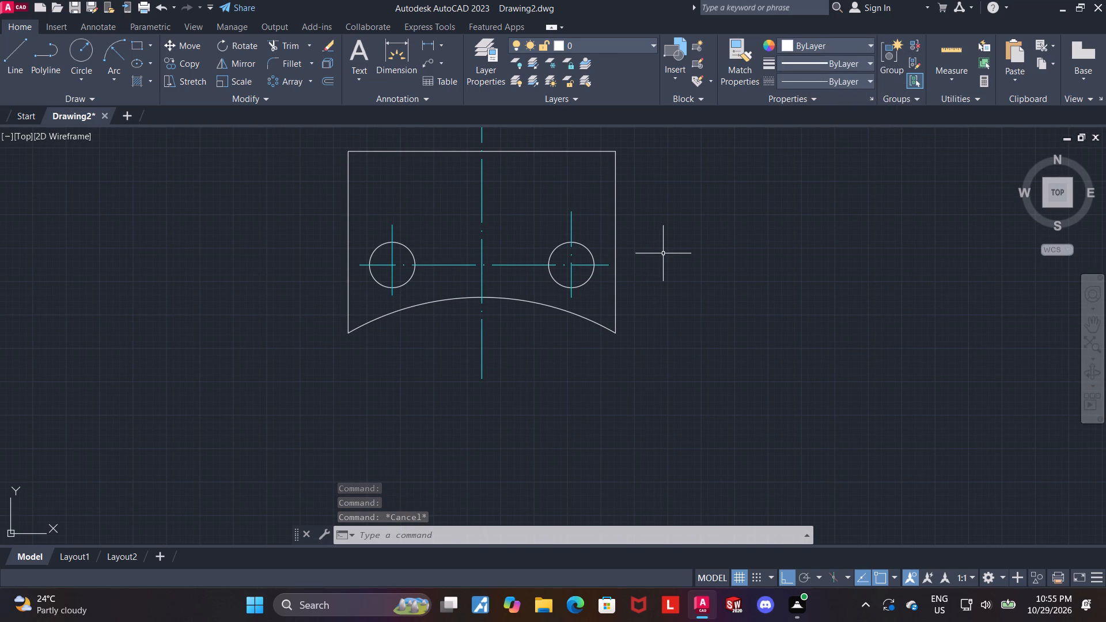
scroll(589, 225, up, 1)
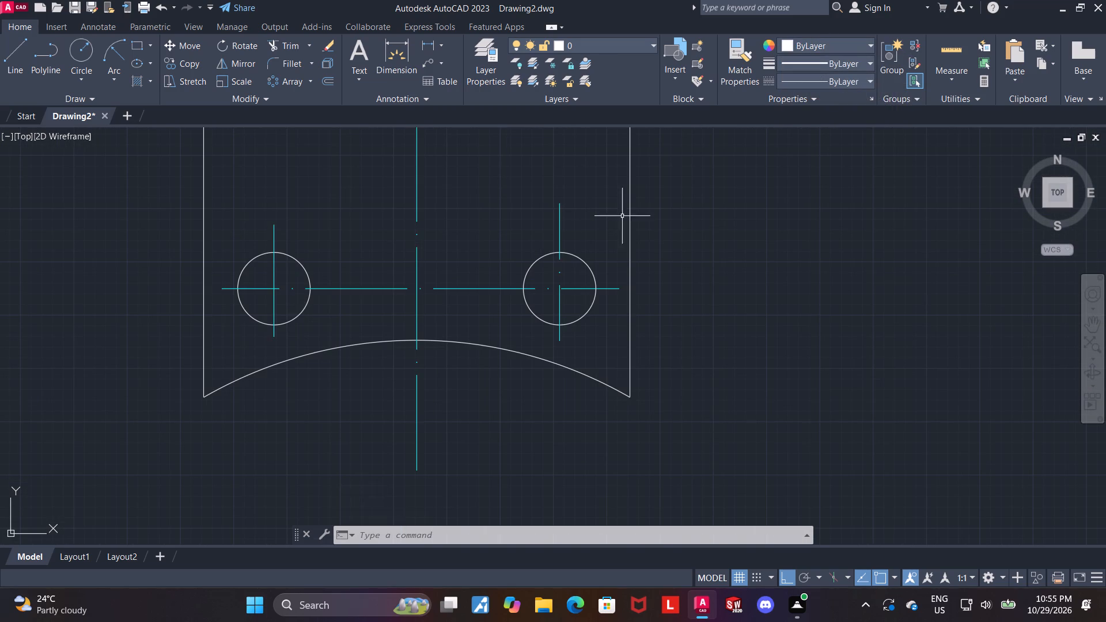
click(270, 50)
drag(325, 252, 269, 237)
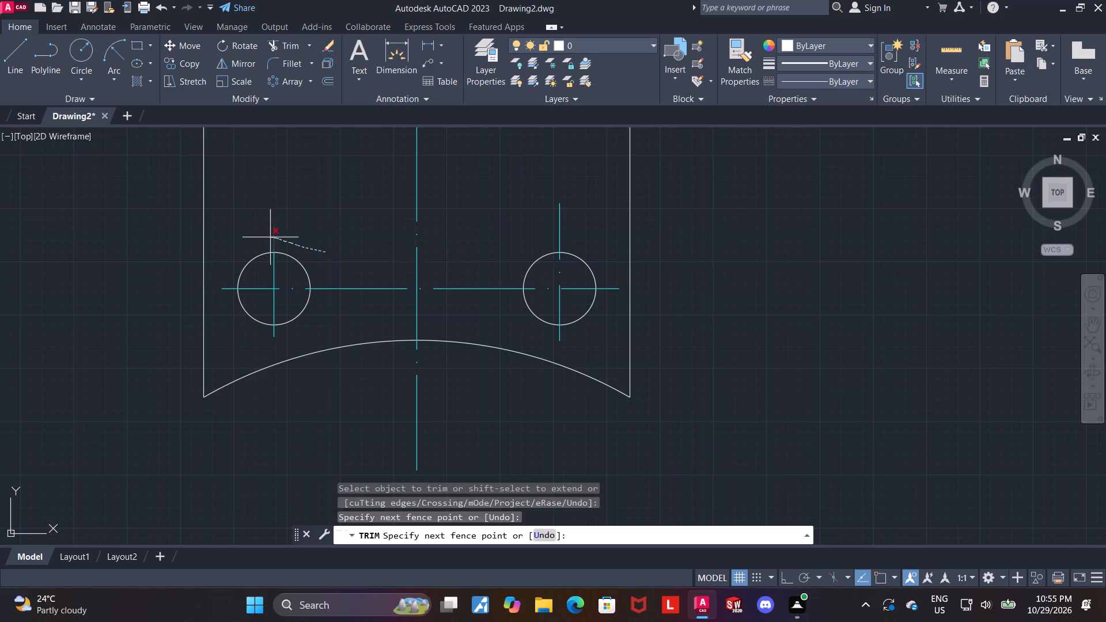
drag(269, 237, 261, 235)
drag(591, 232, 561, 225)
drag(575, 222, 558, 222)
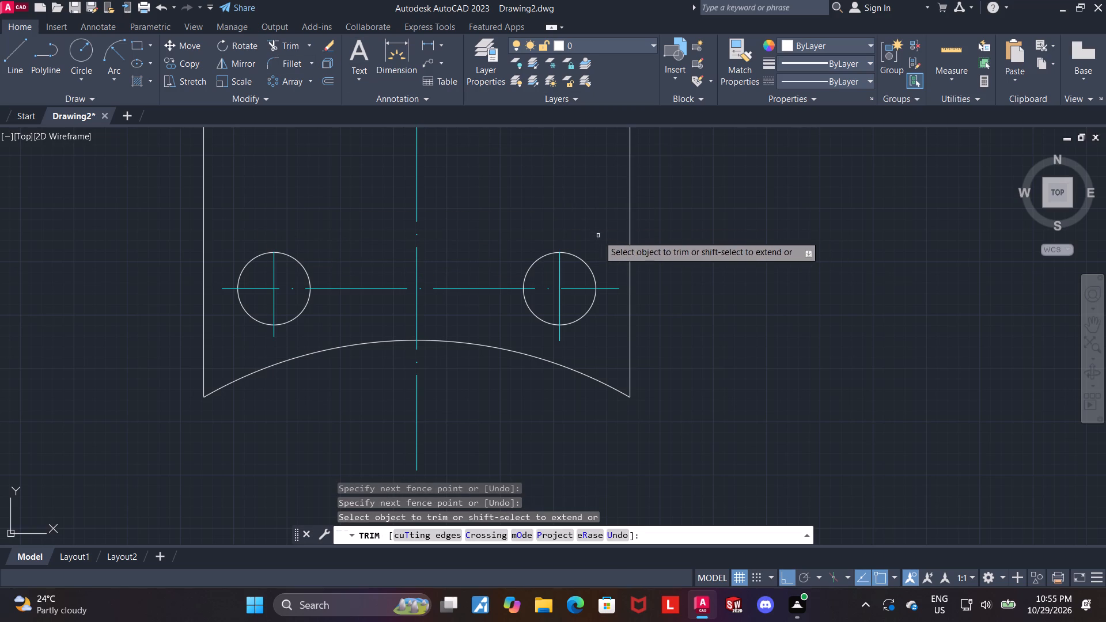
key(Escape)
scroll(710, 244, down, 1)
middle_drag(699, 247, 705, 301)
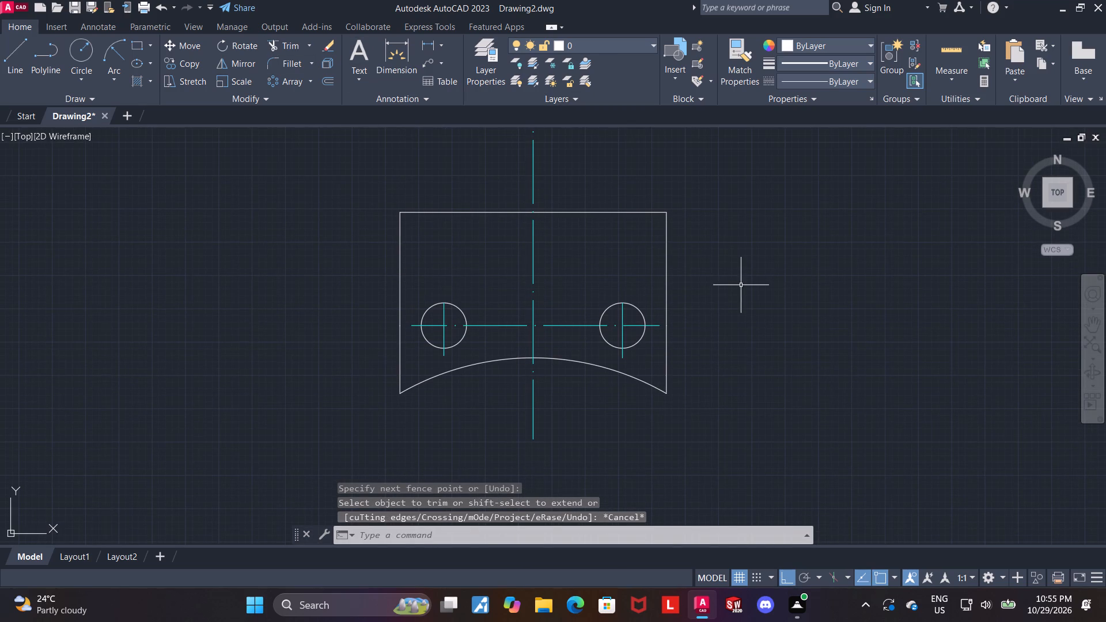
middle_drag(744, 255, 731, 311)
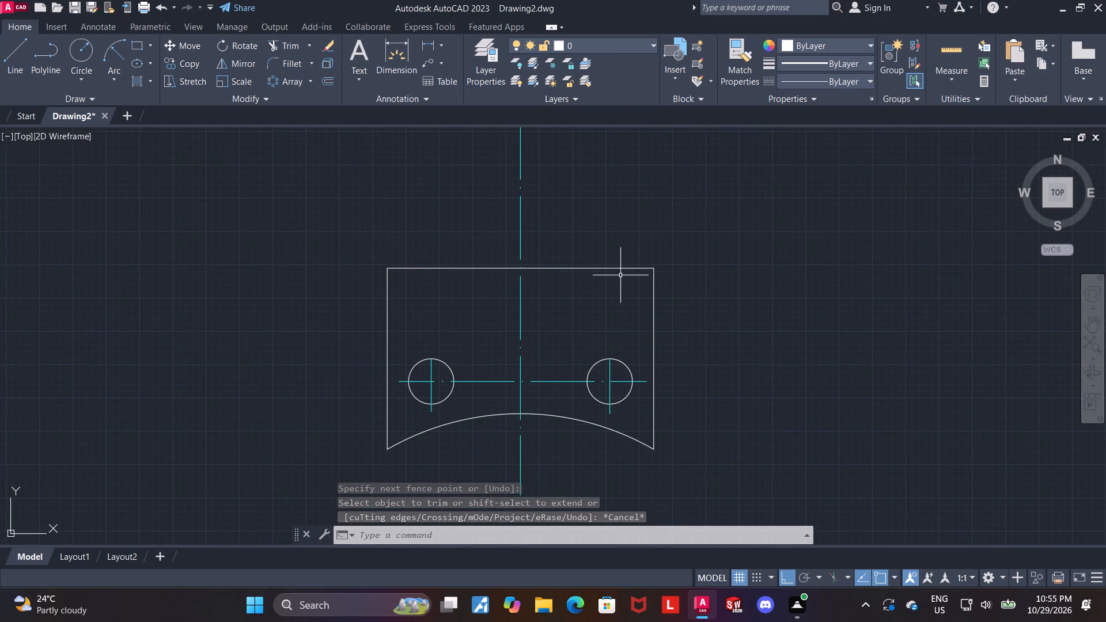
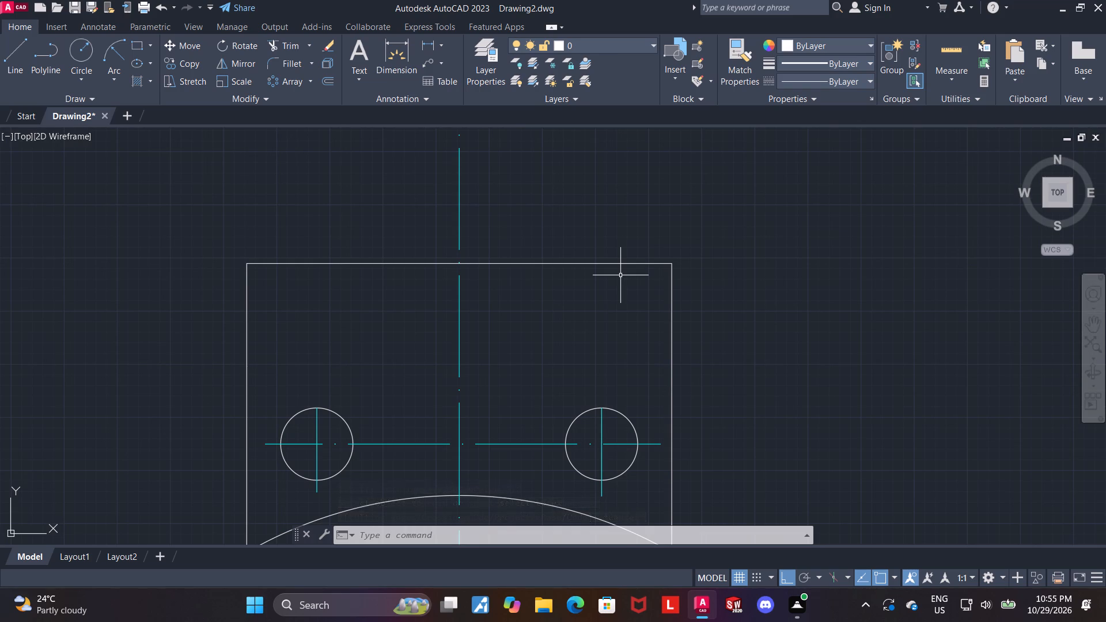
Start a circle centred where the vertical cyan centre line crosses the top edge of the outline.
middle_drag(620, 276, 606, 302)
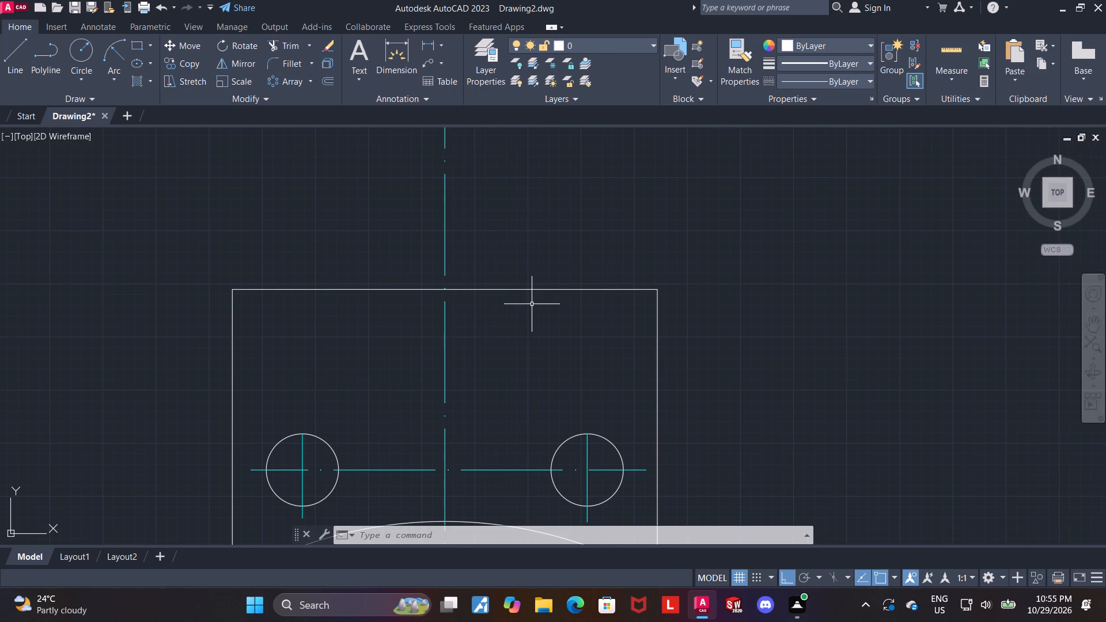
click(77, 56)
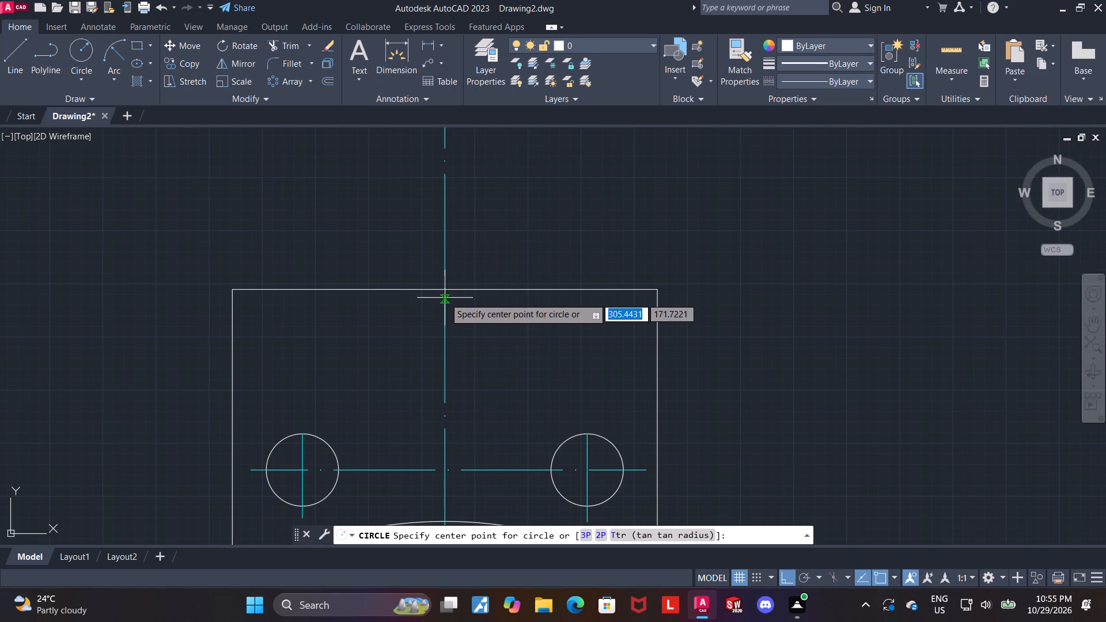
click(444, 286)
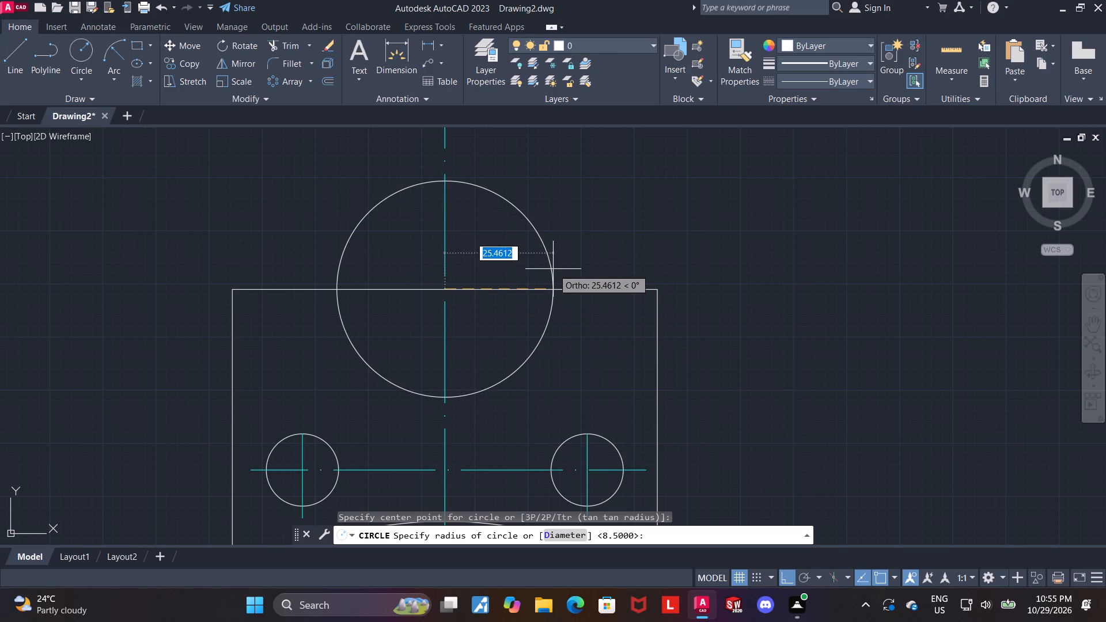
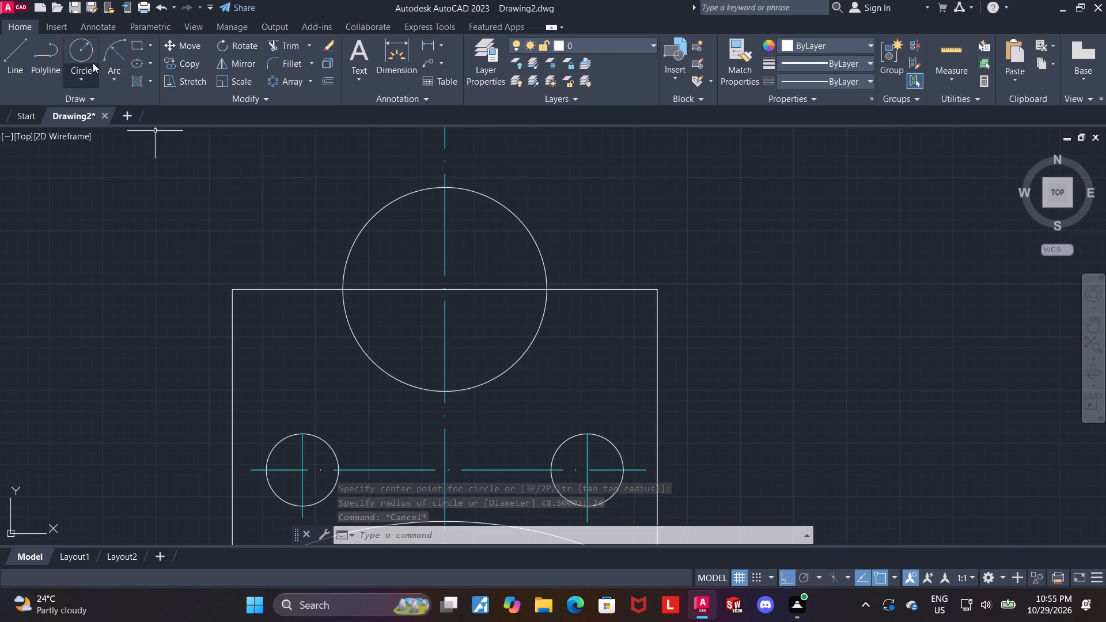
Start a vertical line going upward from the centre of the large circle on the outline's top edge.
click(10, 54)
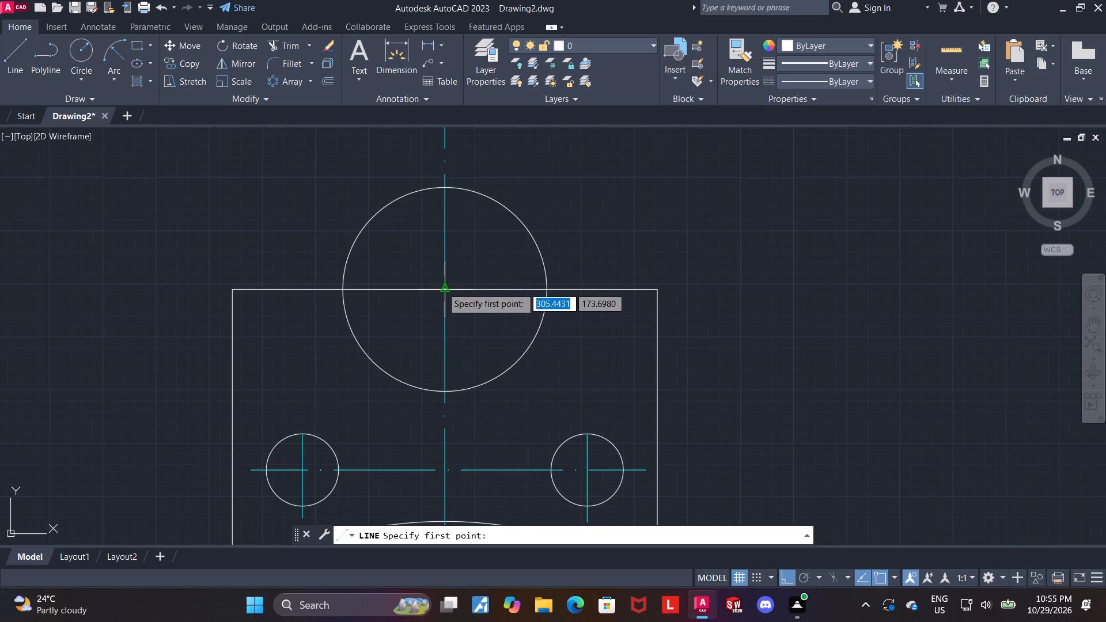
click(442, 287)
scroll(441, 287, down, 3)
scroll(460, 199, up, 1)
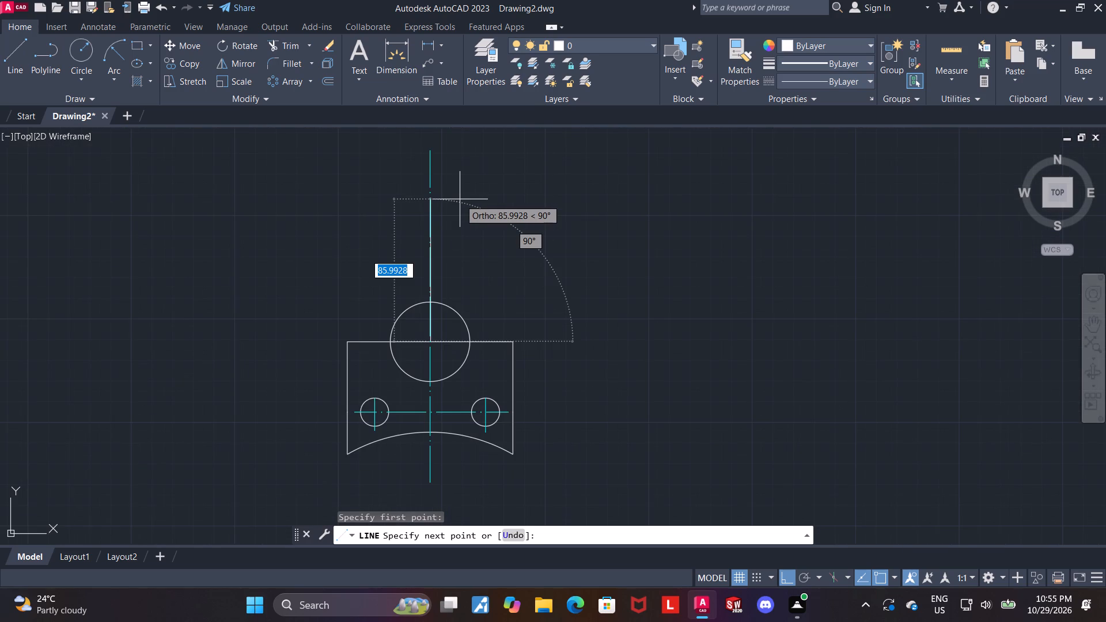
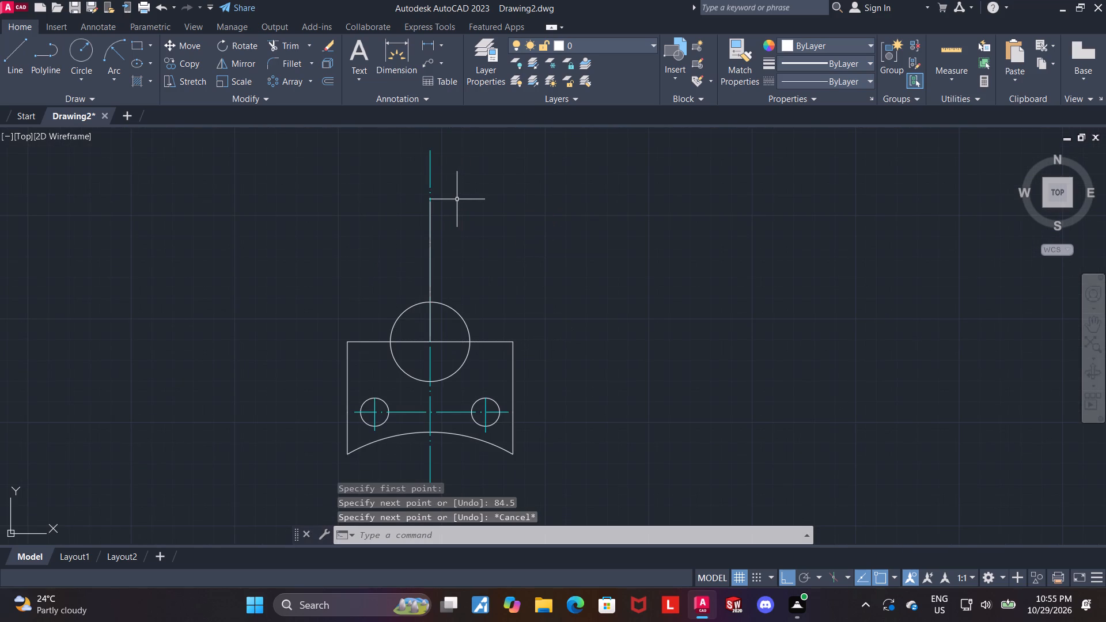
Delete the long cyan vertical centre line running through the large circle and the middle of the profile.
click(429, 176)
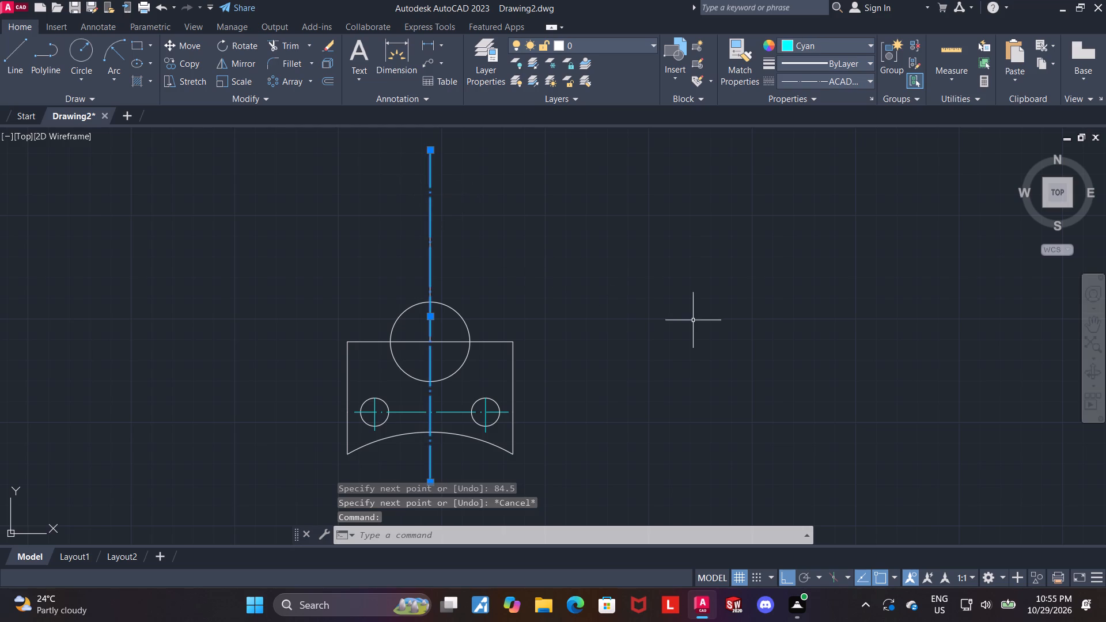
key(Delete)
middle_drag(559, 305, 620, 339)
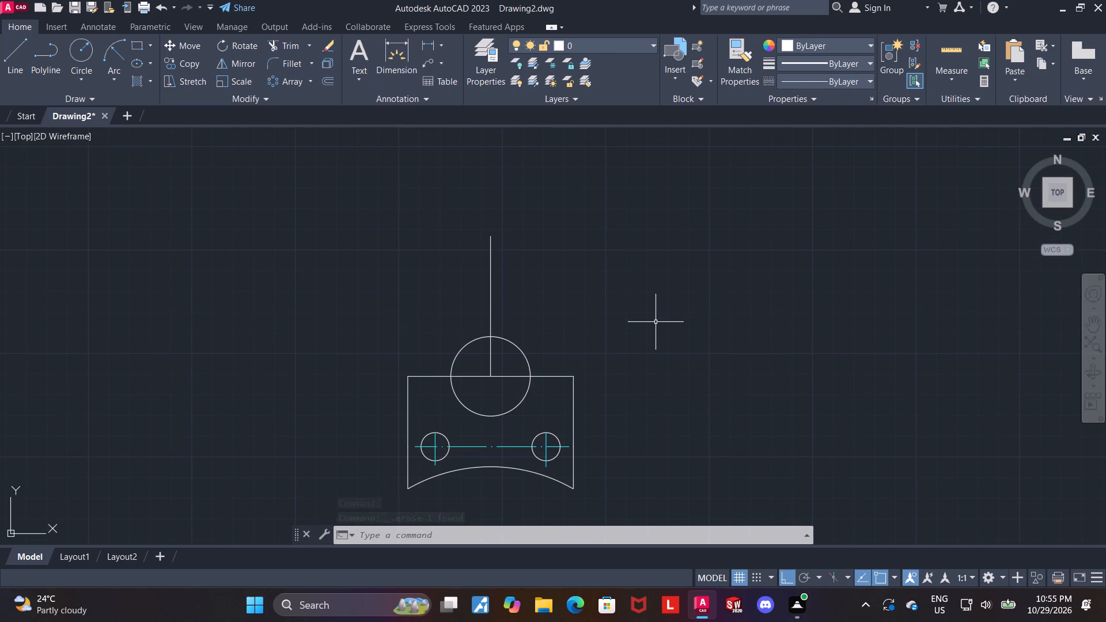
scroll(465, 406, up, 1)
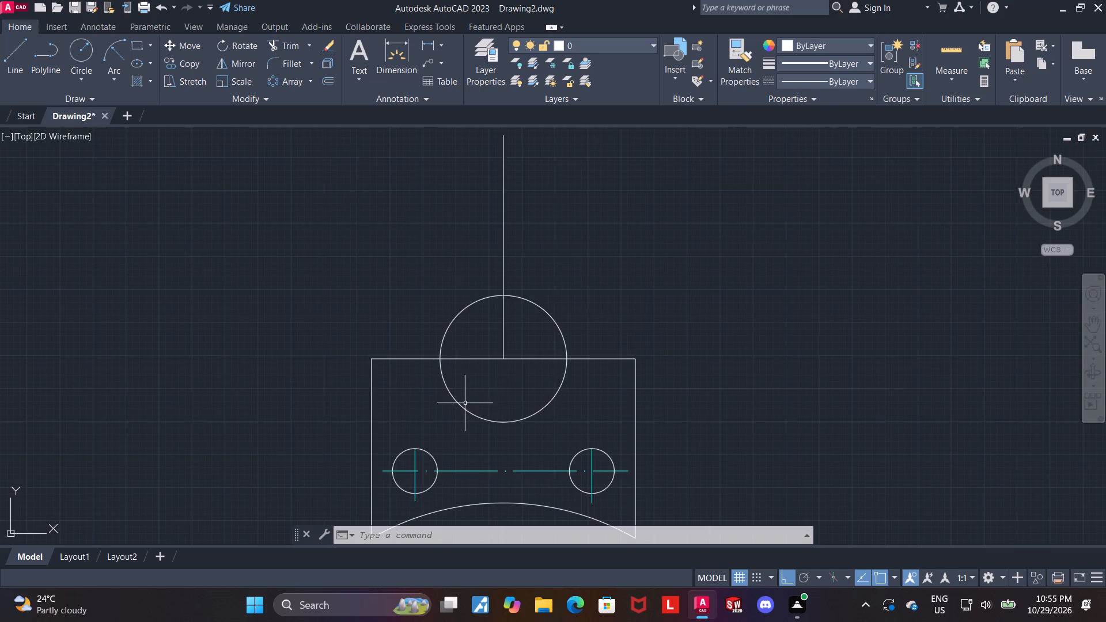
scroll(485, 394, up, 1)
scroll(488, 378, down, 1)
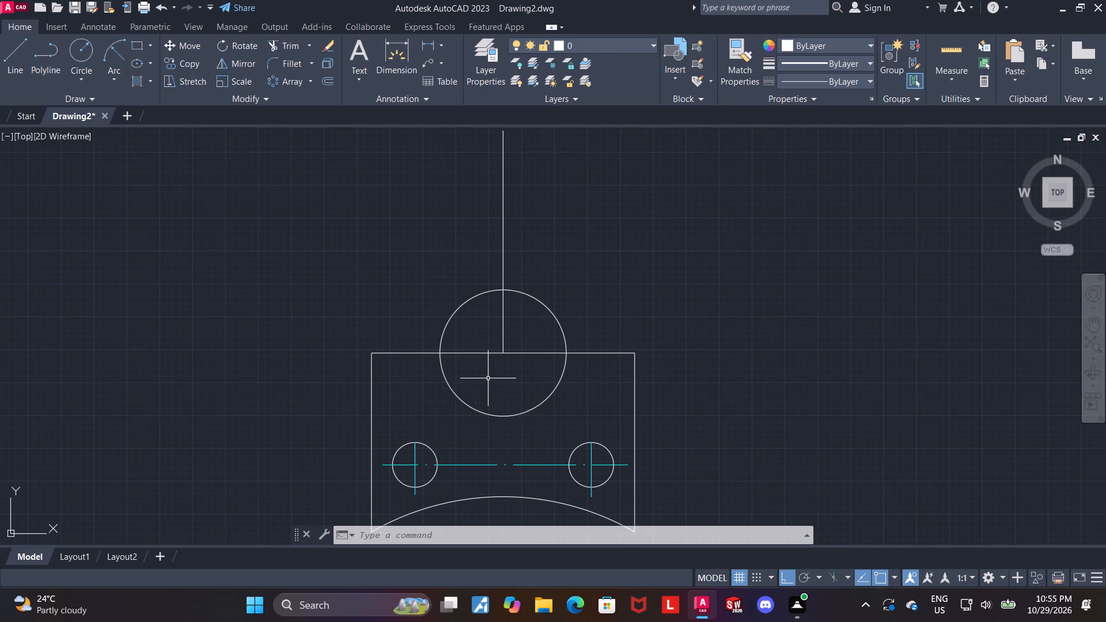
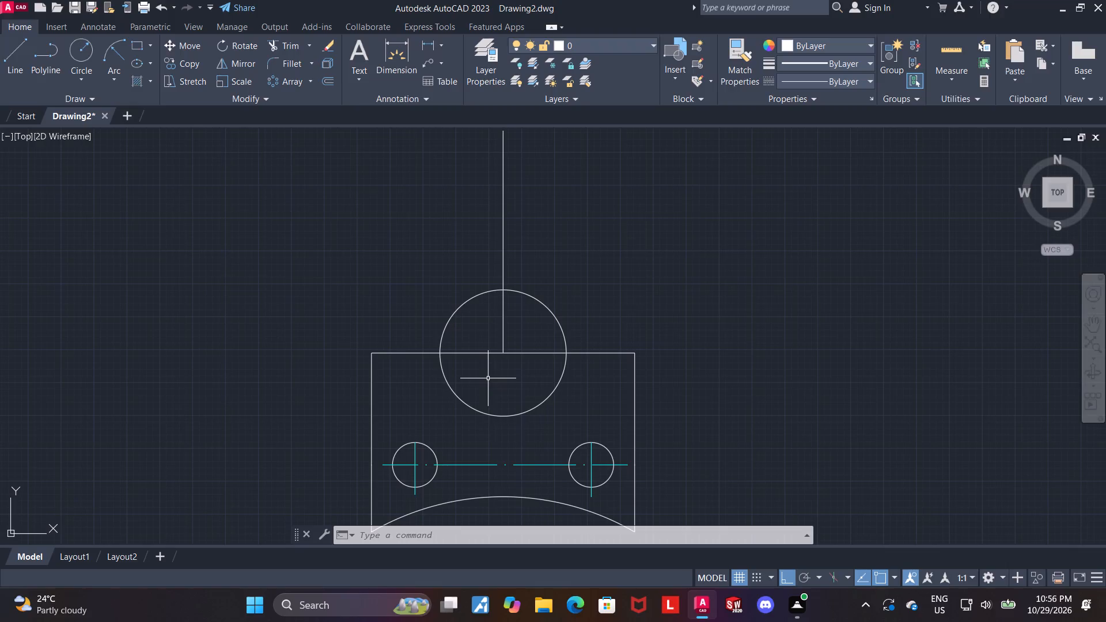
Draw a horizontal line to the left starting at the top endpoint of the vertical line above the large circle.
click(17, 60)
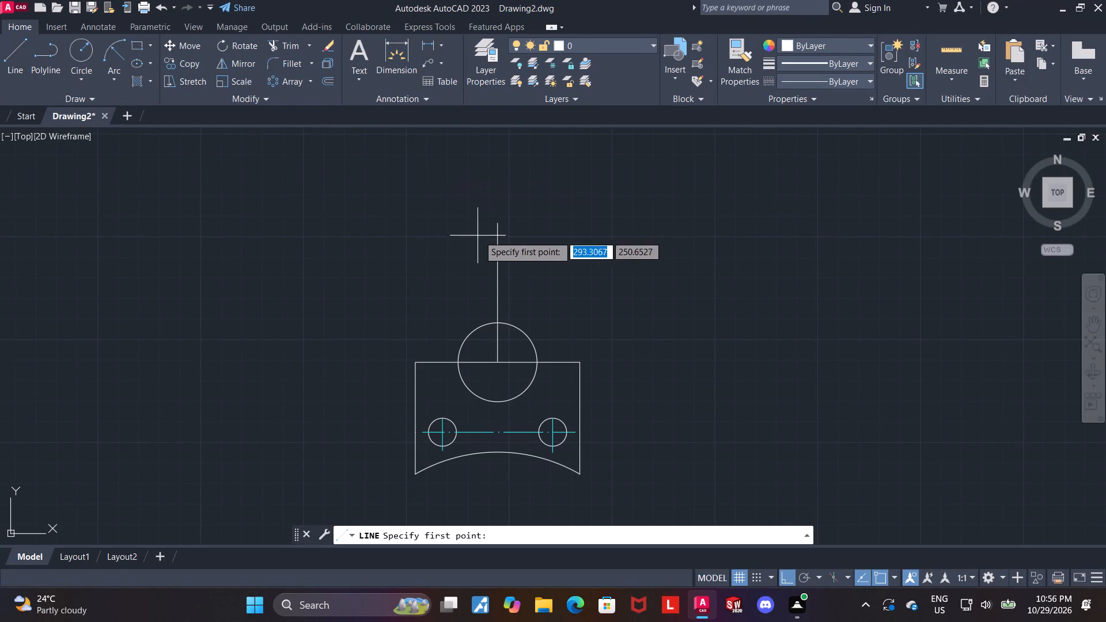
click(495, 225)
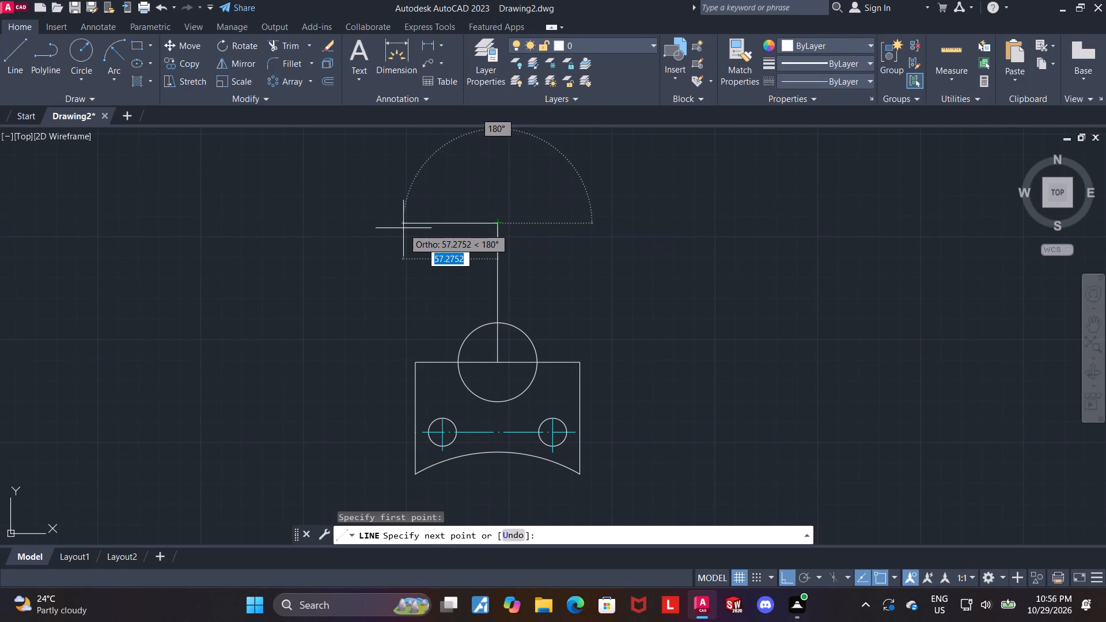
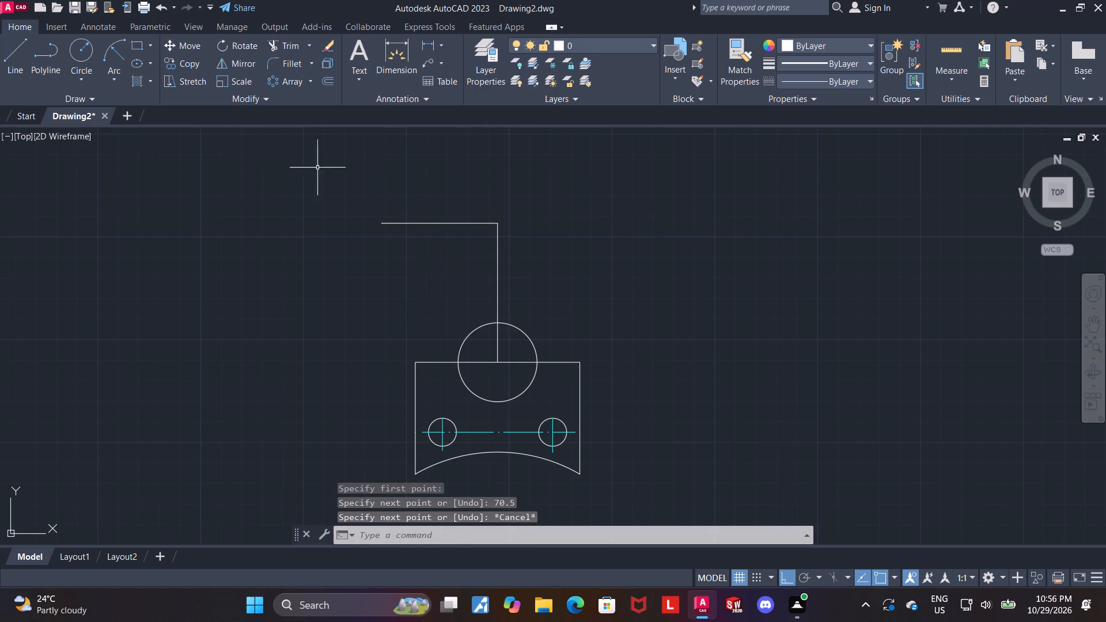
Draw a horizontal line to the right starting at the top endpoint of the vertical line above the large circle.
drag(19, 55, 24, 56)
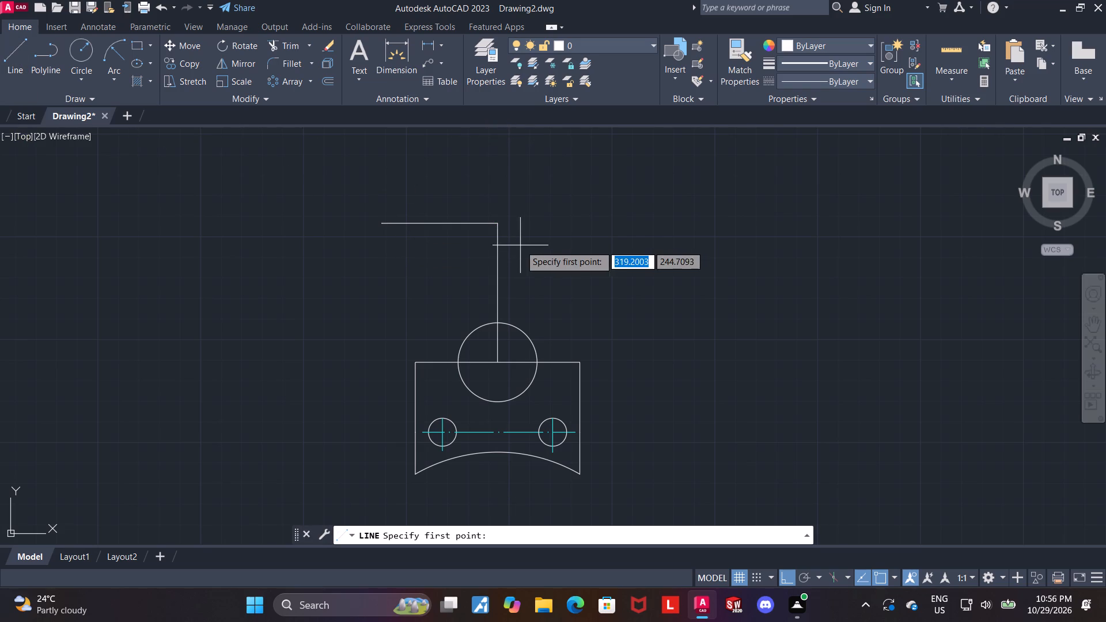
click(495, 222)
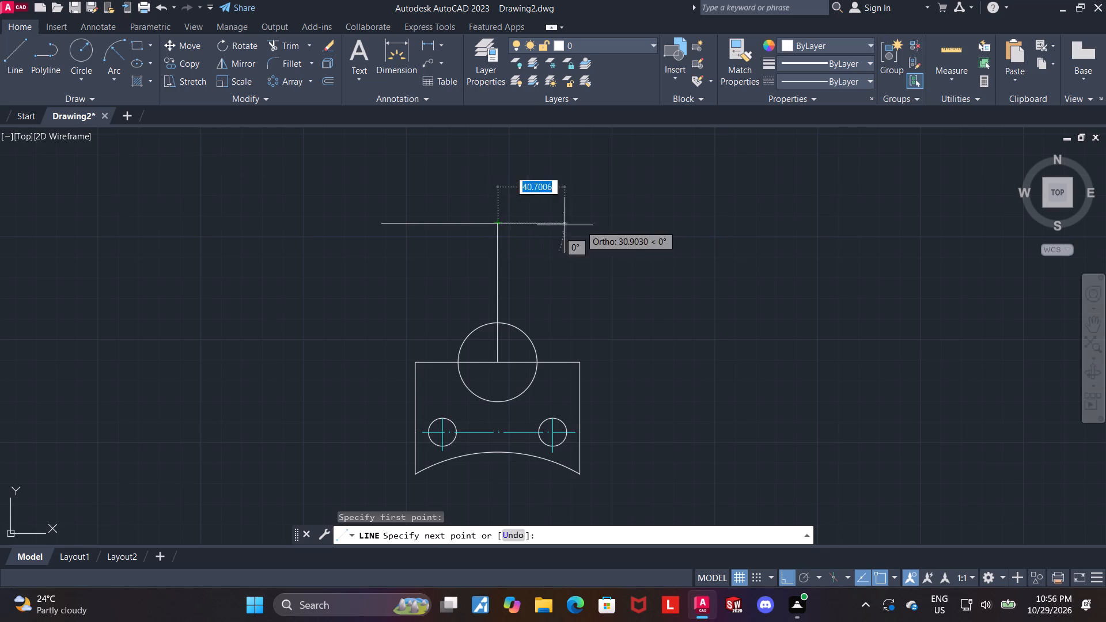
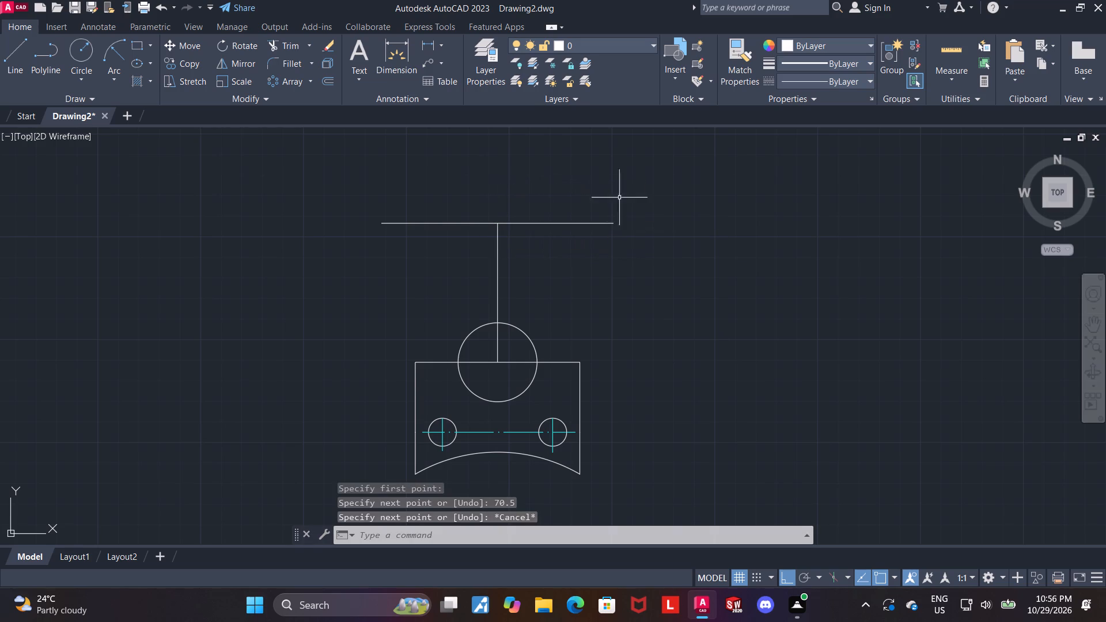
Draw a circle of radius 20 centred on the right endpoint of the top horizontal line.
click(69, 49)
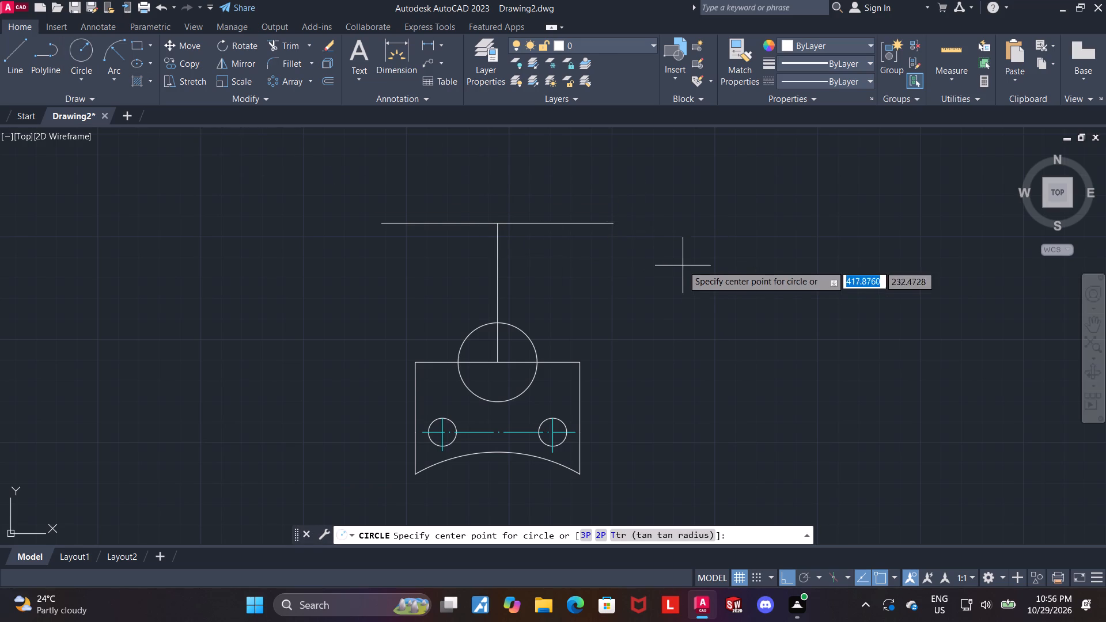
drag(616, 222, 622, 222)
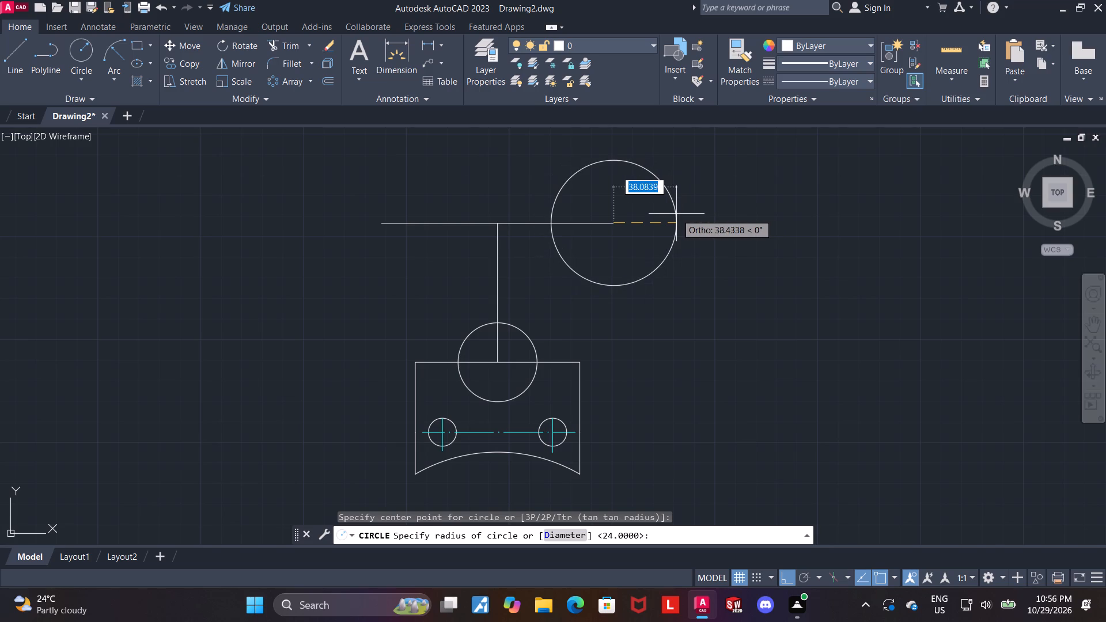
text(20)
key(Return)
key(Escape)
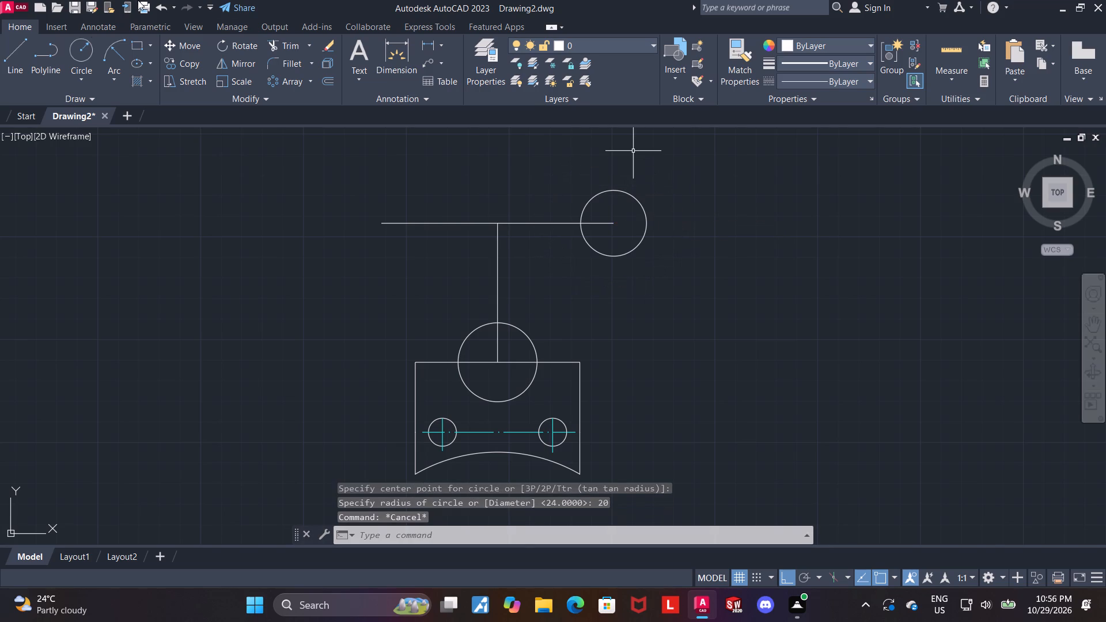
Draw a circle centred on the left endpoint of the top horizontal line.
click(71, 51)
click(384, 219)
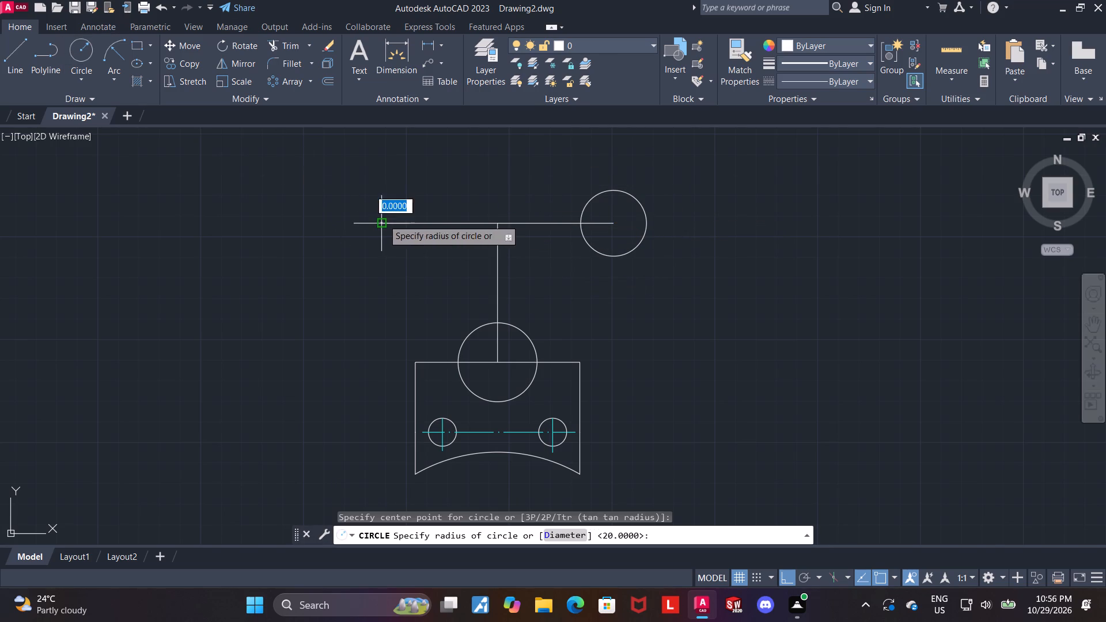
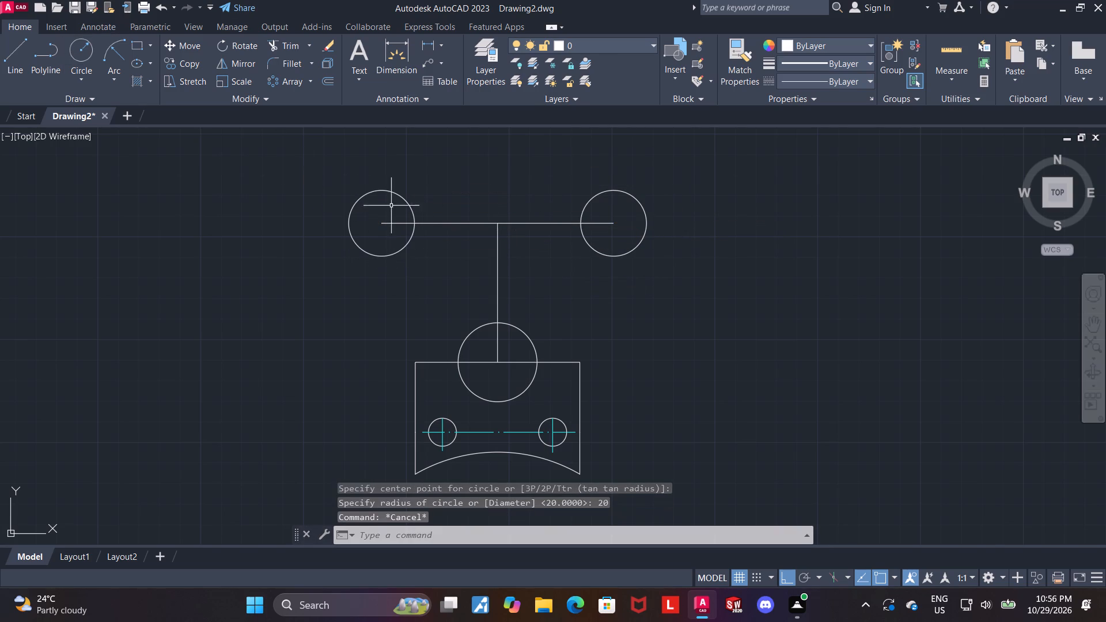
Draw a circle inside the existing one, centred on the right endpoint of the top horizontal line.
click(77, 44)
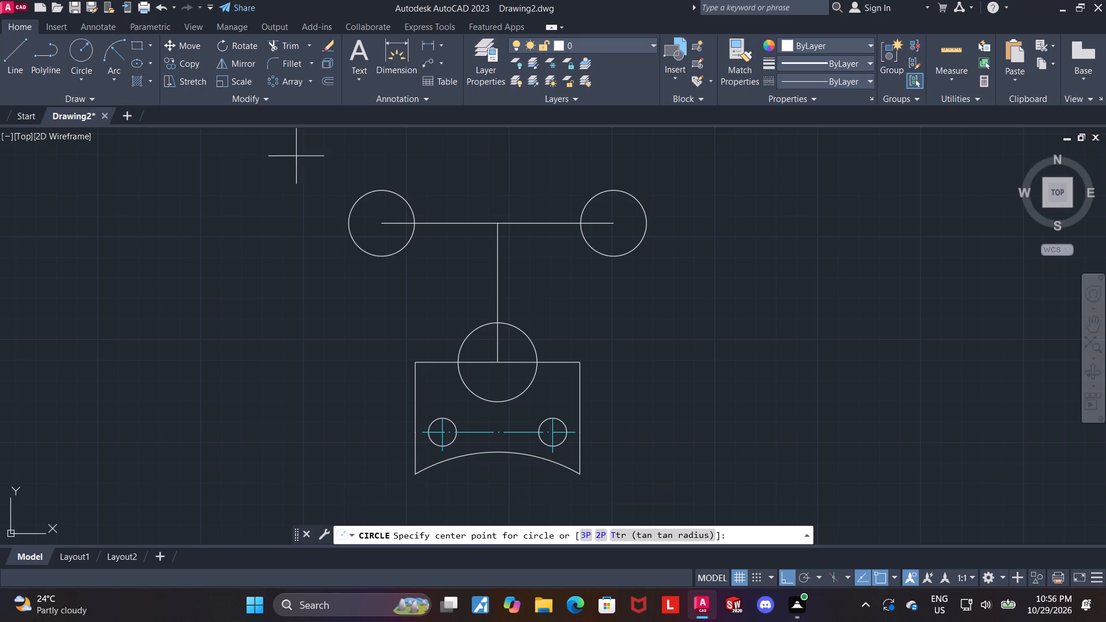
click(612, 221)
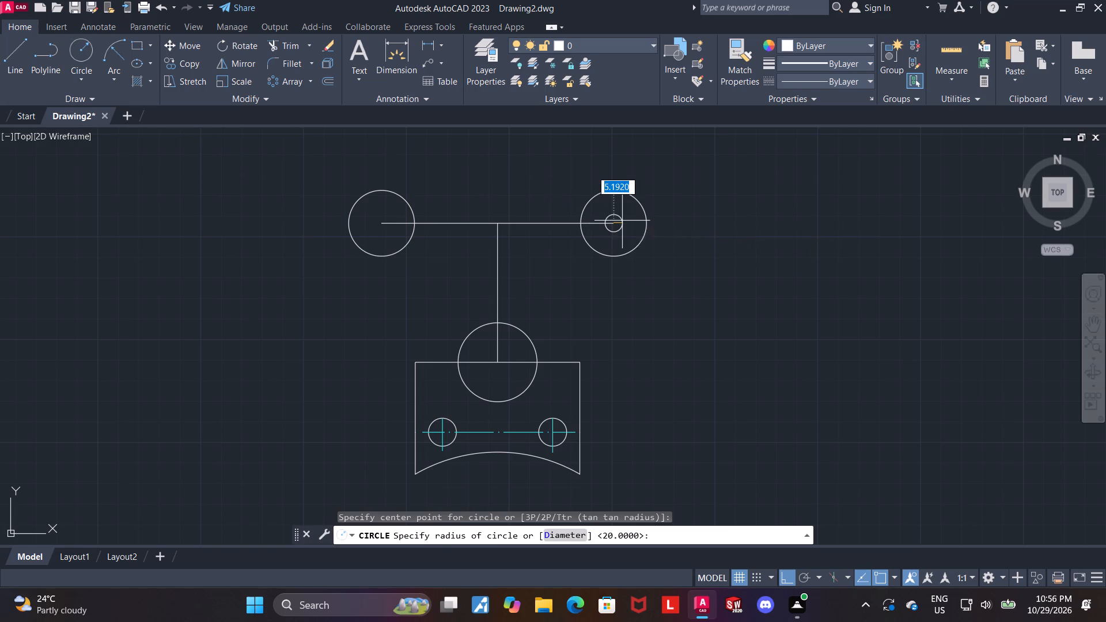
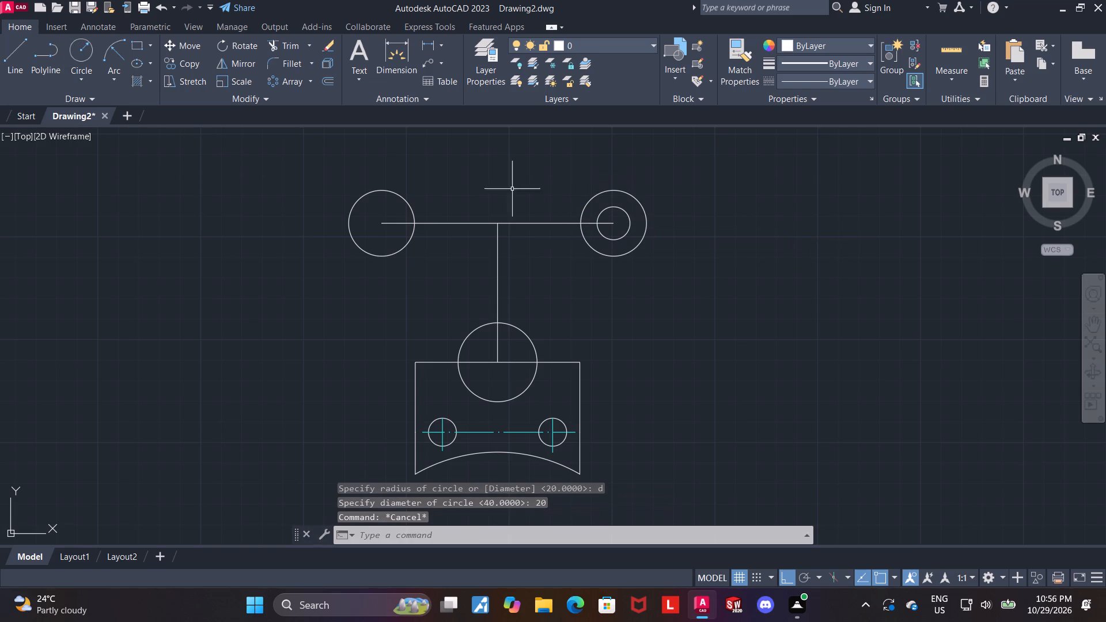
Draw a circle with a radius of 20 centred on the left endpoint of the top horizontal line.
click(72, 50)
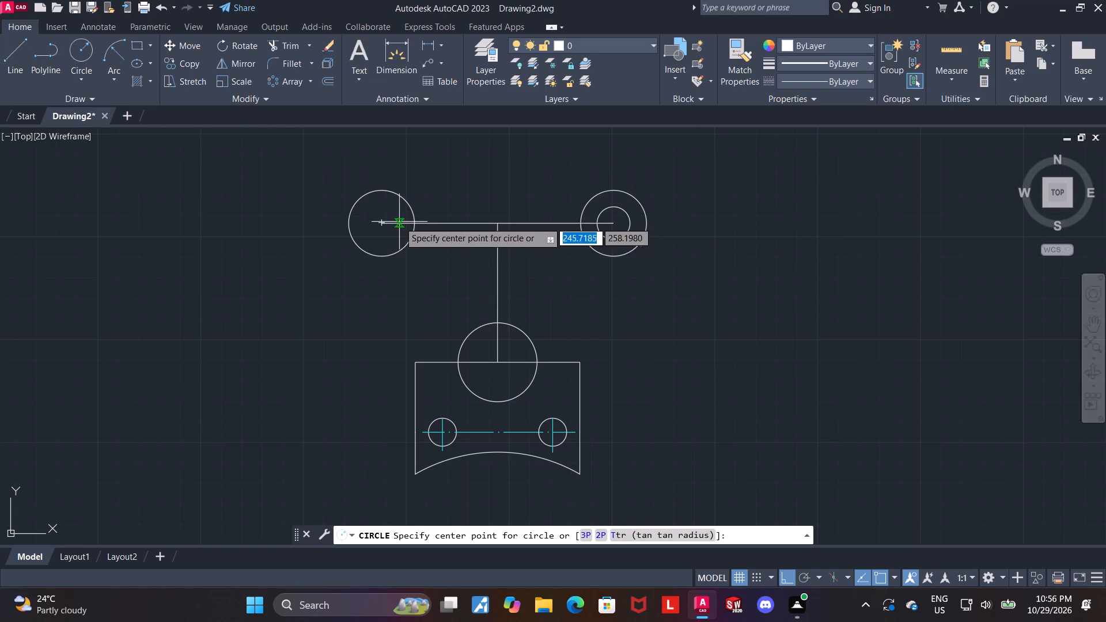
click(384, 222)
key(s)
key(Return)
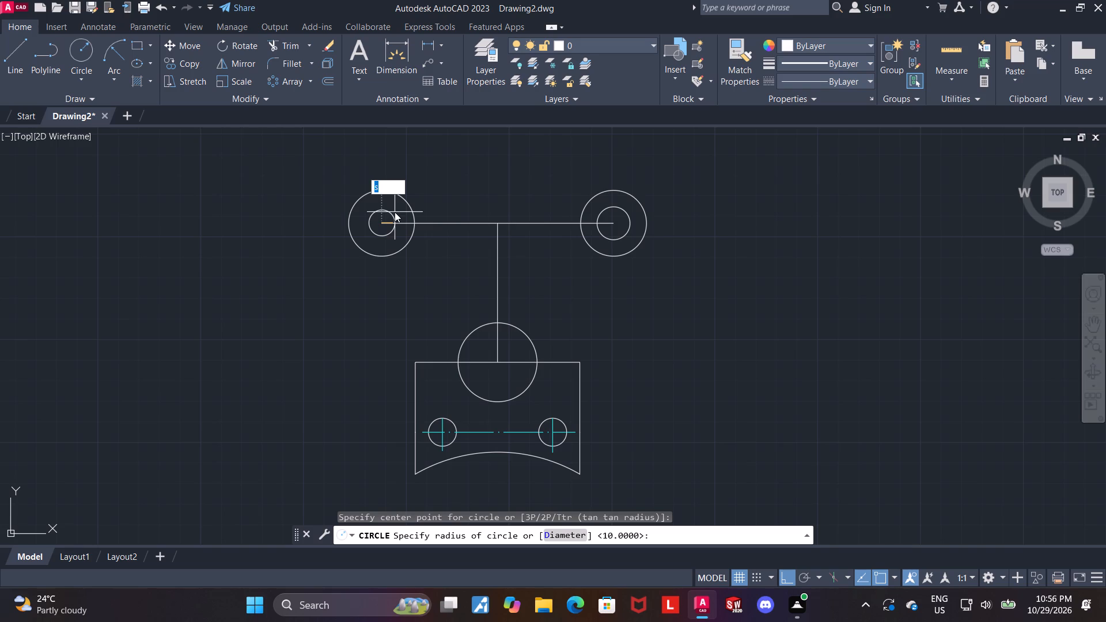
text(20)
key(Return)
key(Escape)
Draw a smaller concentric circle inside the existing one, centred on the left endpoint of the top horizontal line.
click(79, 53)
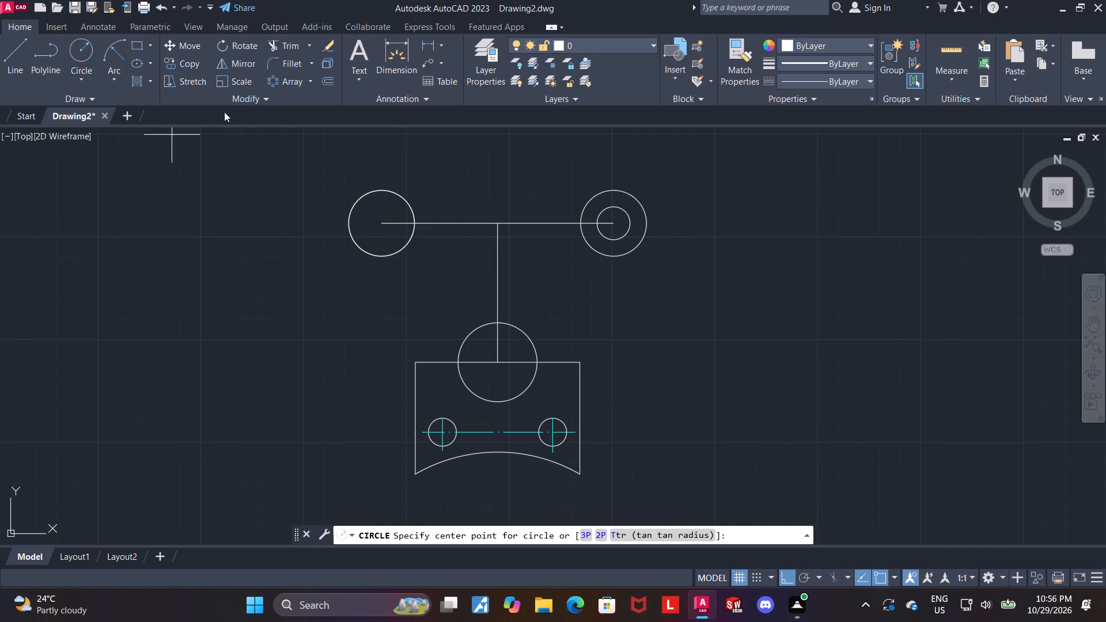
click(382, 222)
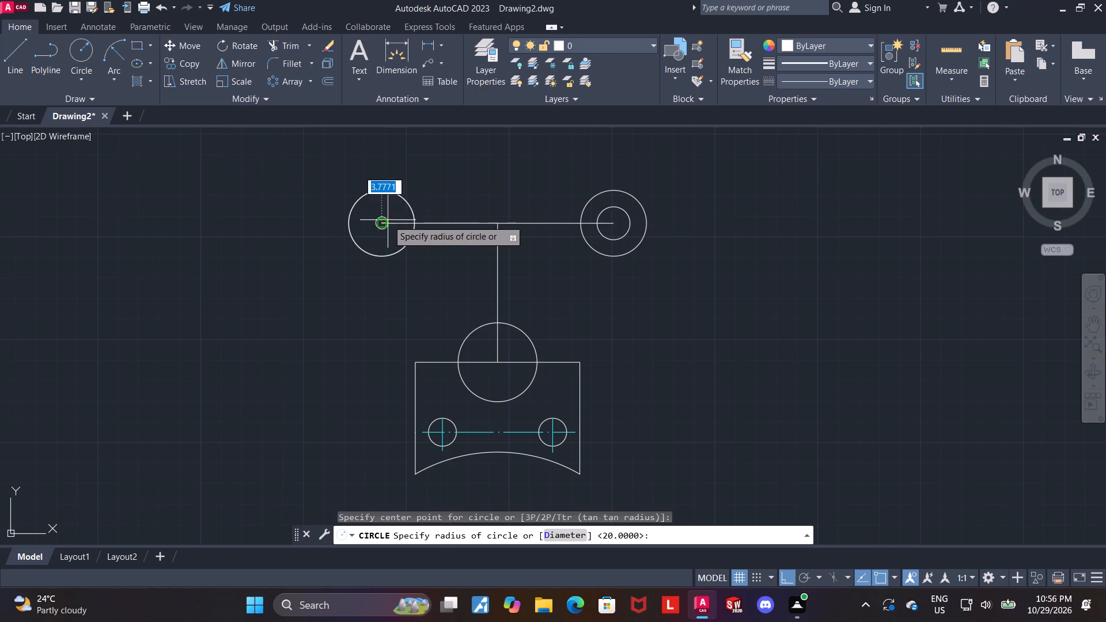
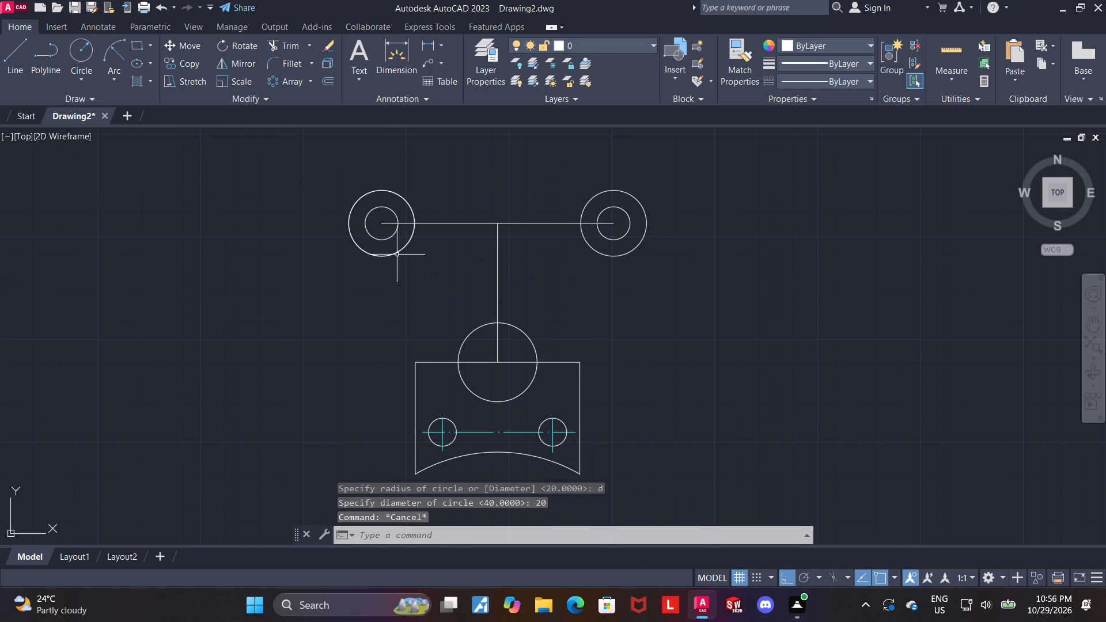
Start the Line command for adding a new line to the profile drawing.
middle_drag(452, 261, 440, 272)
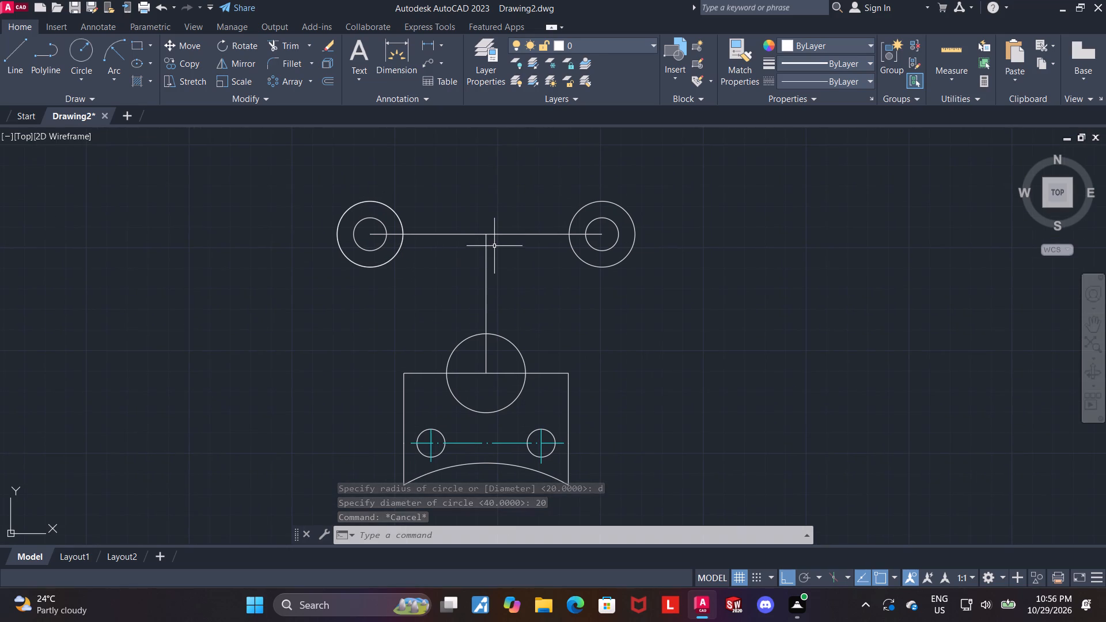
middle_drag(490, 244, 442, 263)
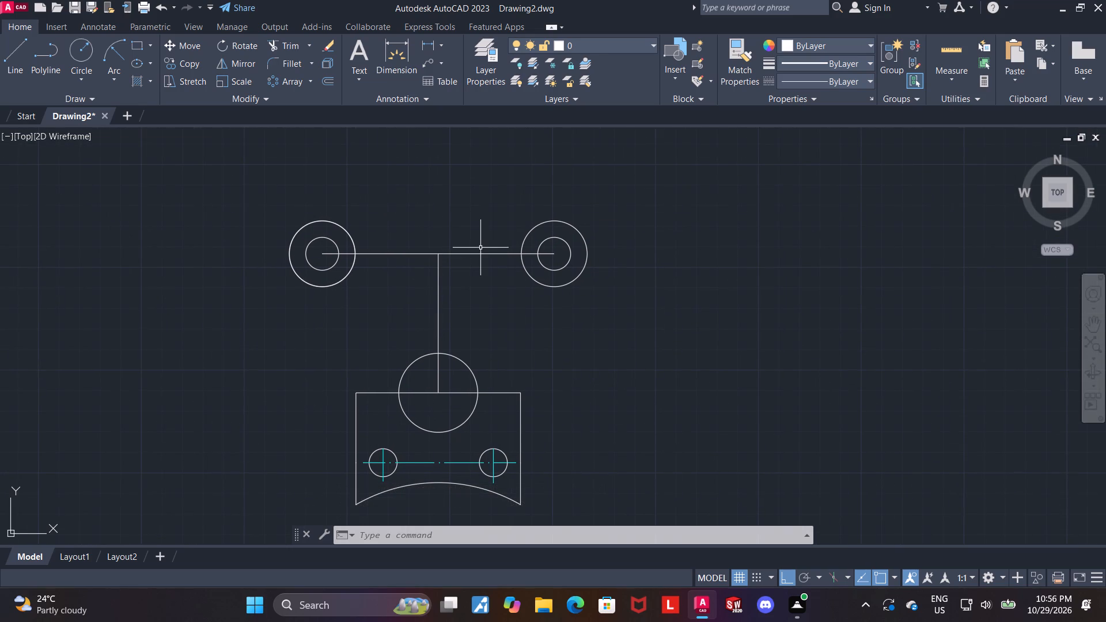
click(21, 54)
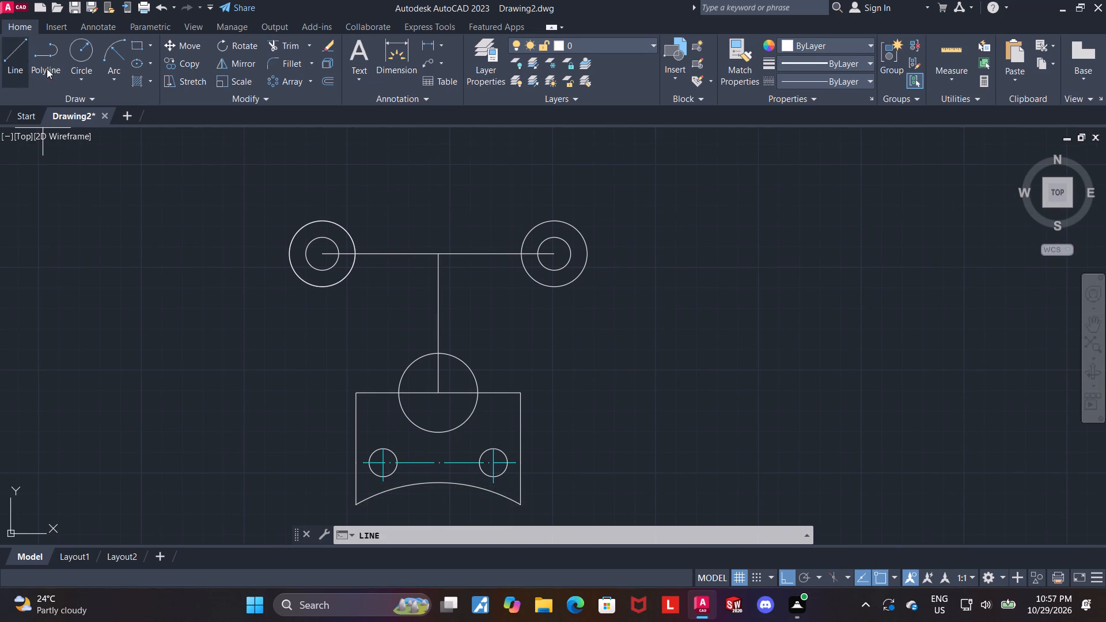
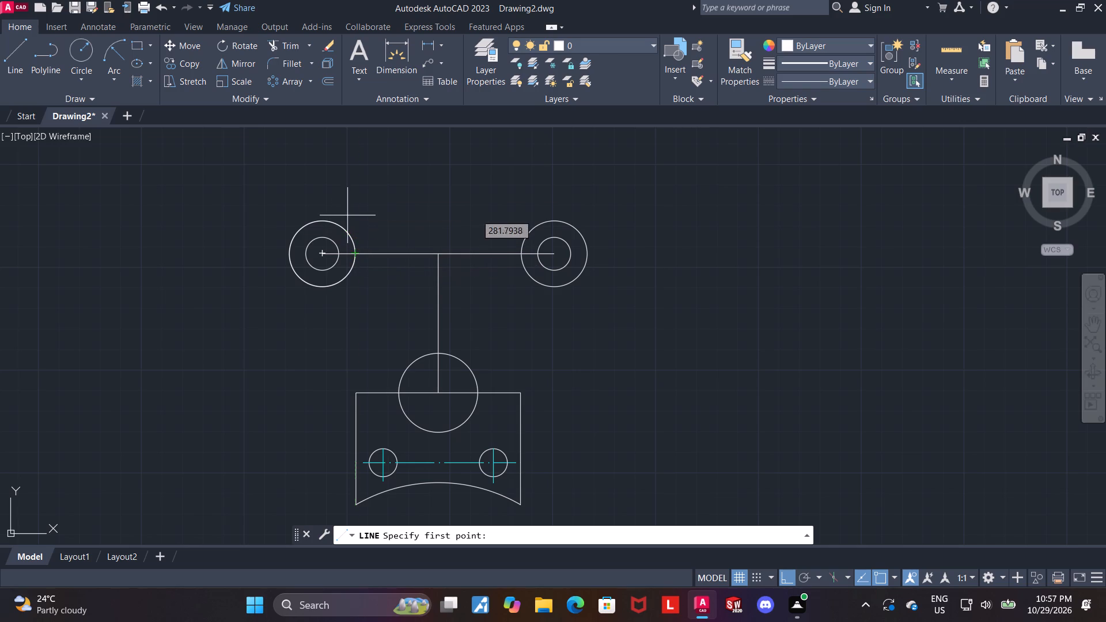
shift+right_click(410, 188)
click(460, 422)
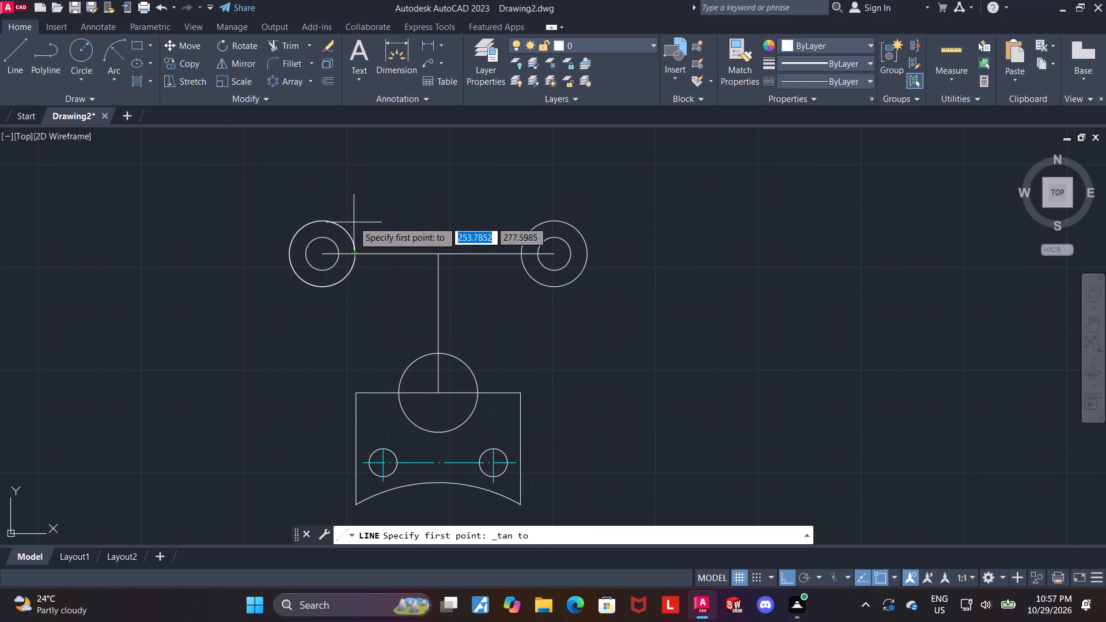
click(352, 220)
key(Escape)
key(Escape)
Draw a line tangent from the upper-right side of the left outer end circle to the upper-right side of the top-edge circle.
click(0, 55)
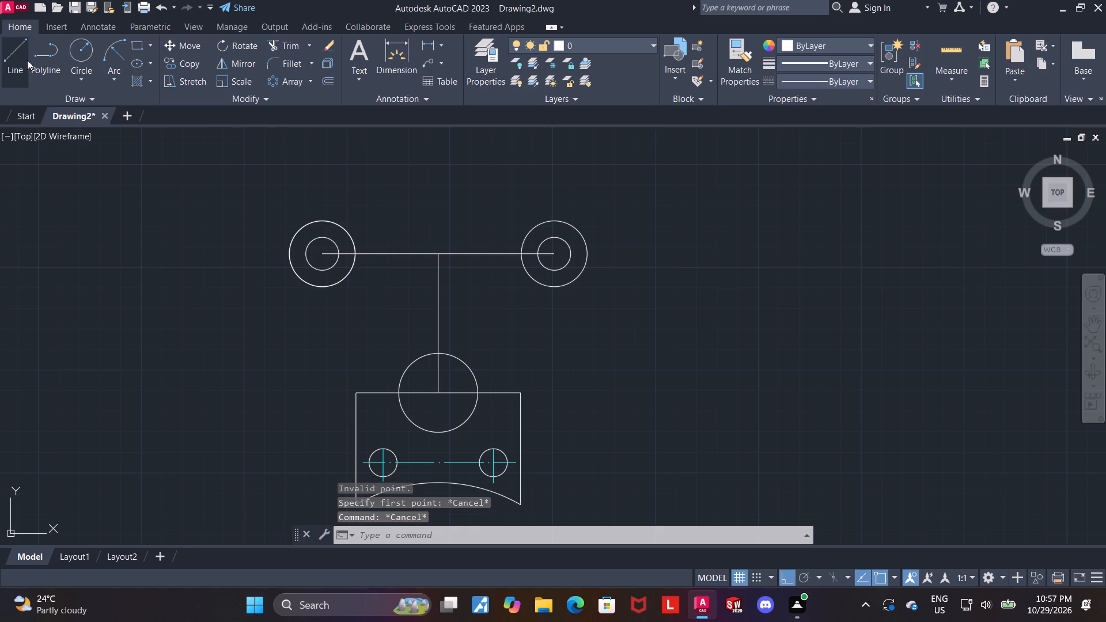
click(27, 60)
shift+right_click(406, 179)
click(453, 414)
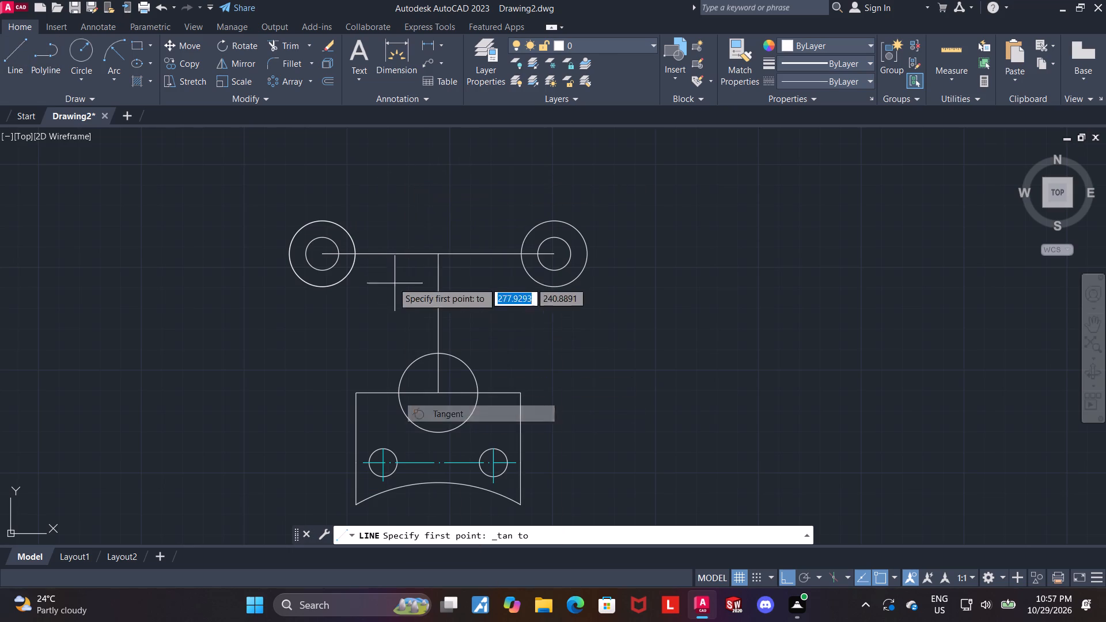
click(347, 223)
shift+right_click(505, 363)
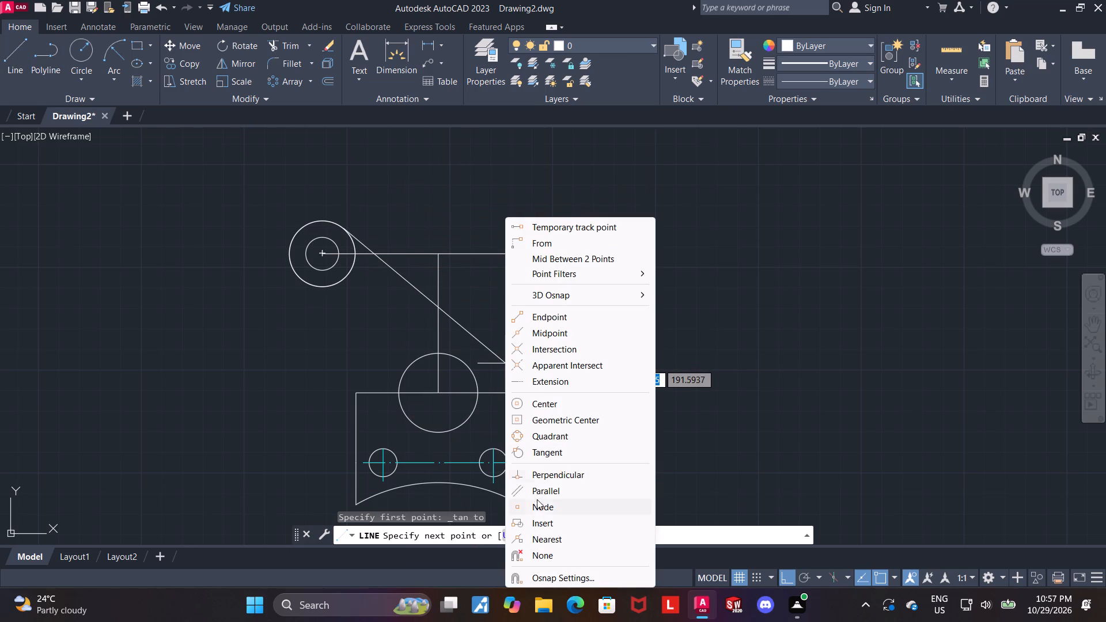
click(541, 448)
click(478, 365)
key(Escape)
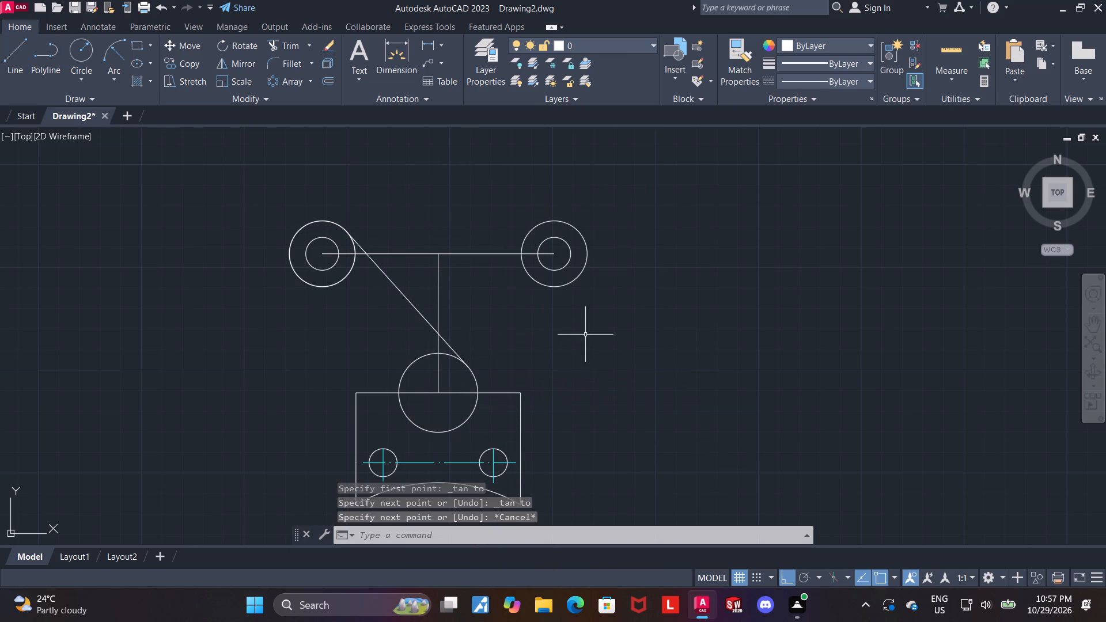
key(Escape)
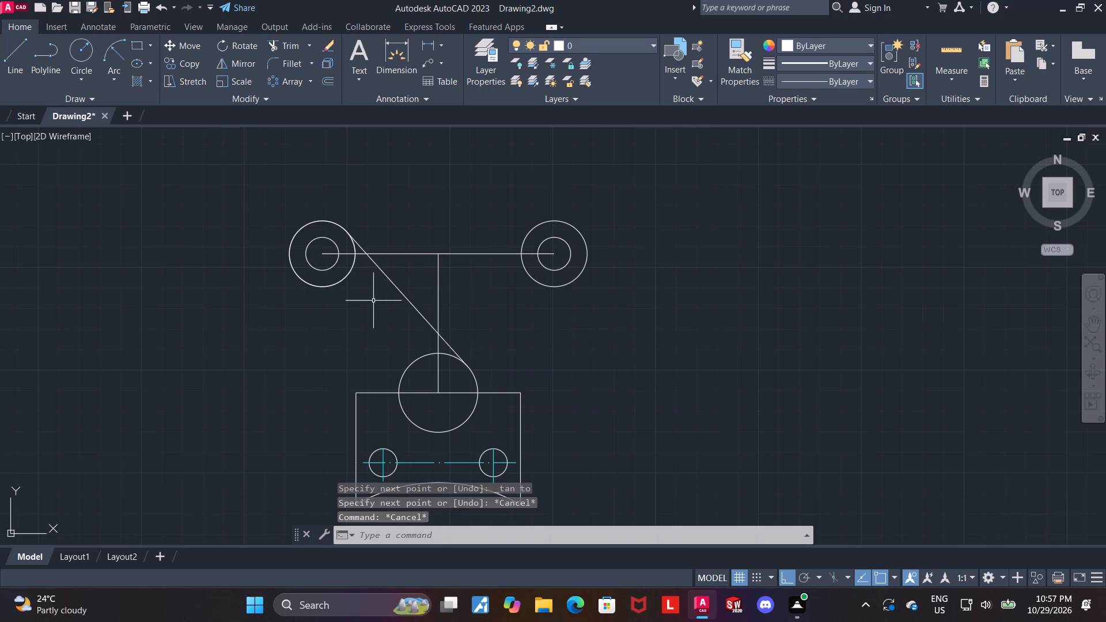
Draw a line tangent from the upper-left side of the right outer end circle to the upper-left side of the top-edge circle.
double_click(0, 54)
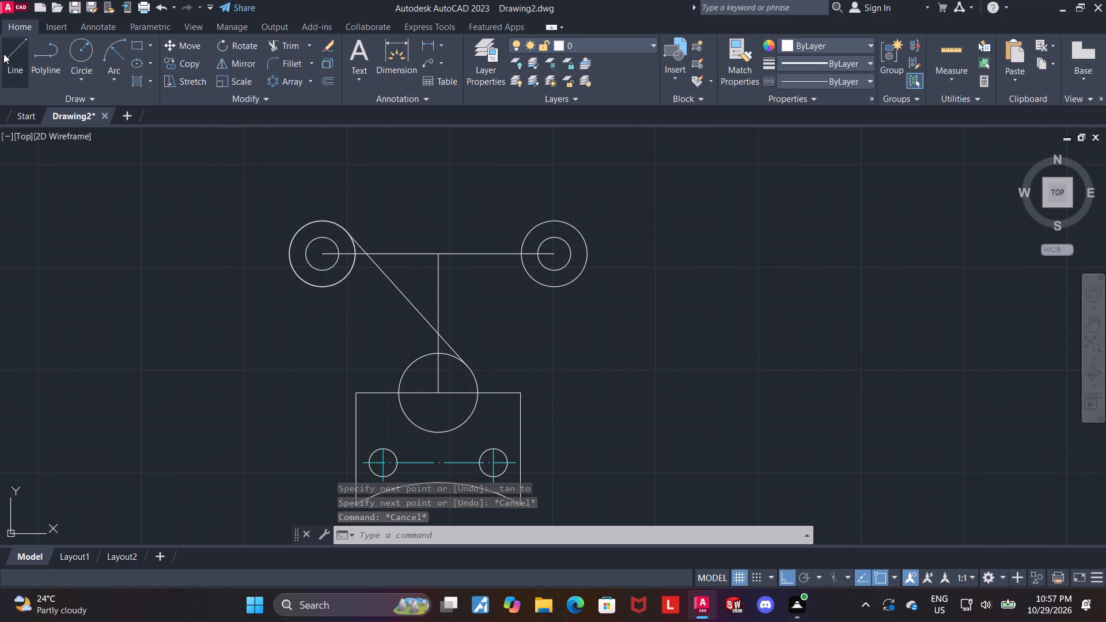
click(4, 54)
shift+right_click(721, 224)
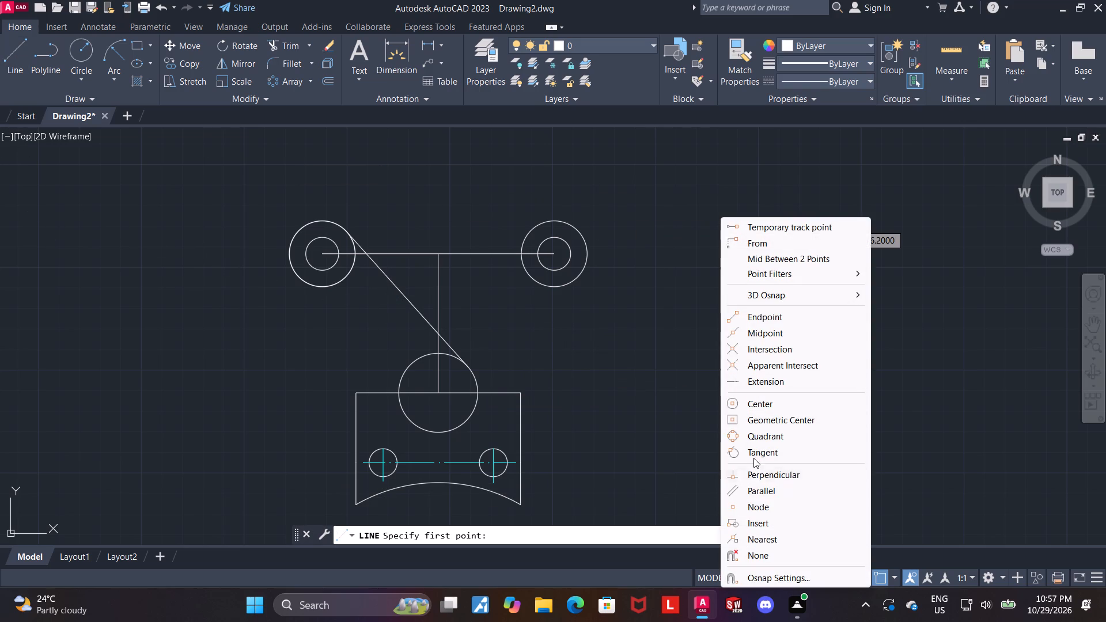
click(753, 450)
click(548, 219)
shift+right_click(515, 312)
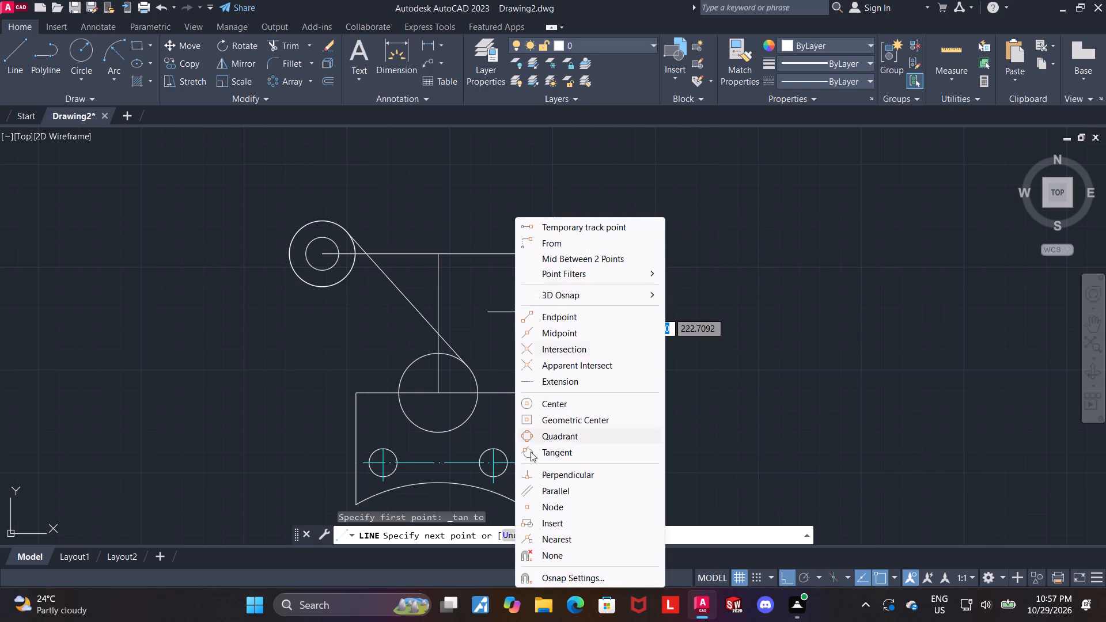
click(545, 454)
click(396, 374)
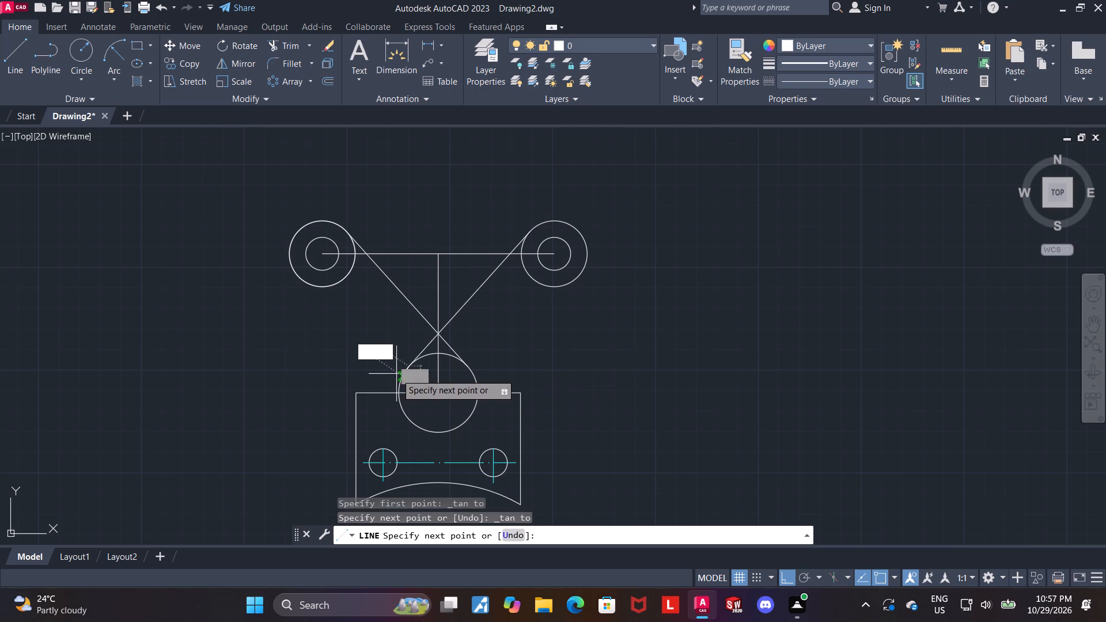
key(Escape)
key(Escape)
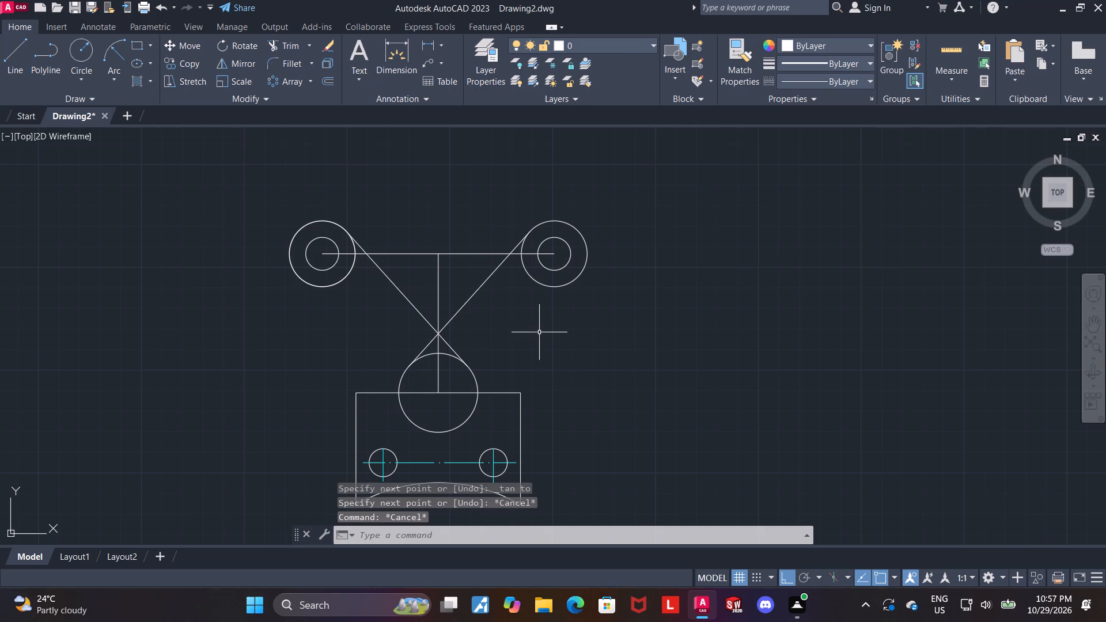
Fillet the two crossing tangent lines with a radius of 50, picking their upper portions above the crossing.
key(f)
key(Return)
key(r)
key(Return)
text(50)
key(Return)
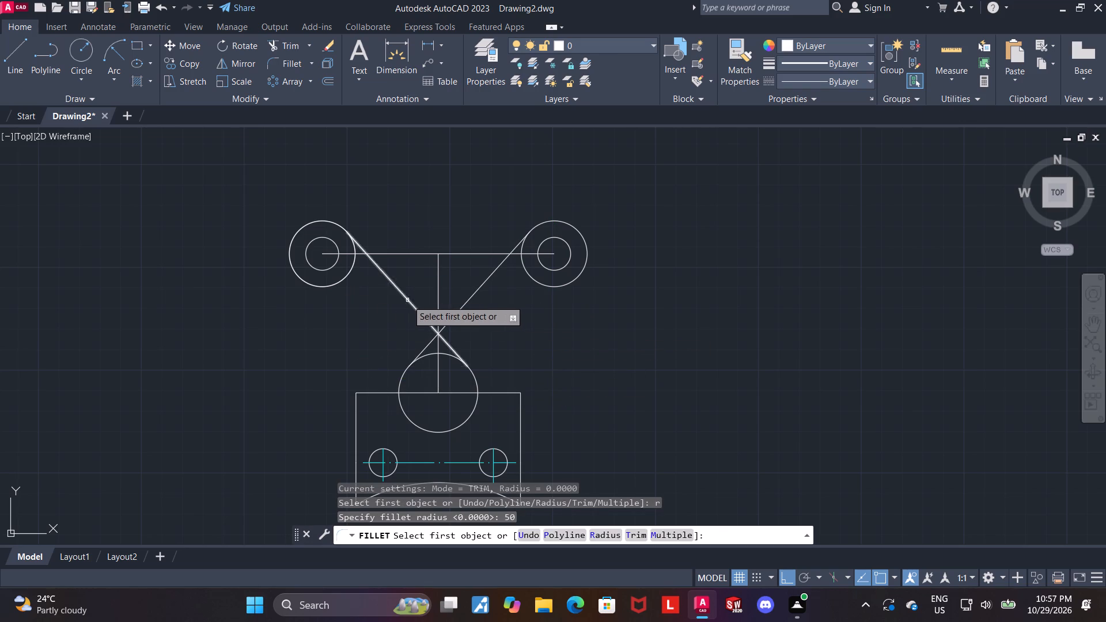
click(407, 300)
click(464, 300)
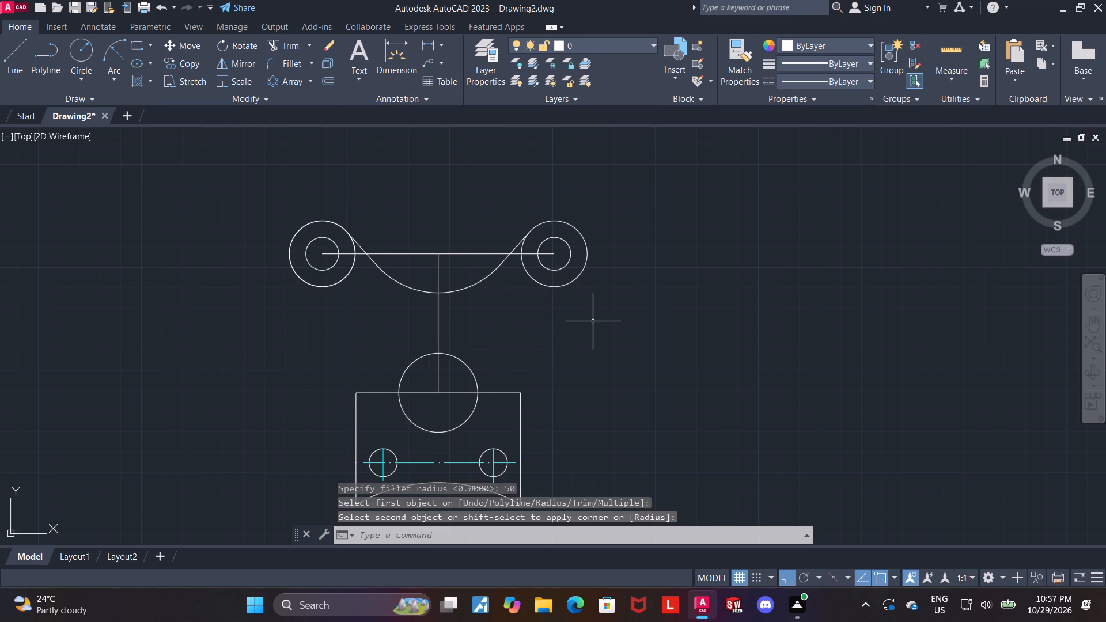
key(Escape)
key(Escape)
scroll(347, 266, up, 1)
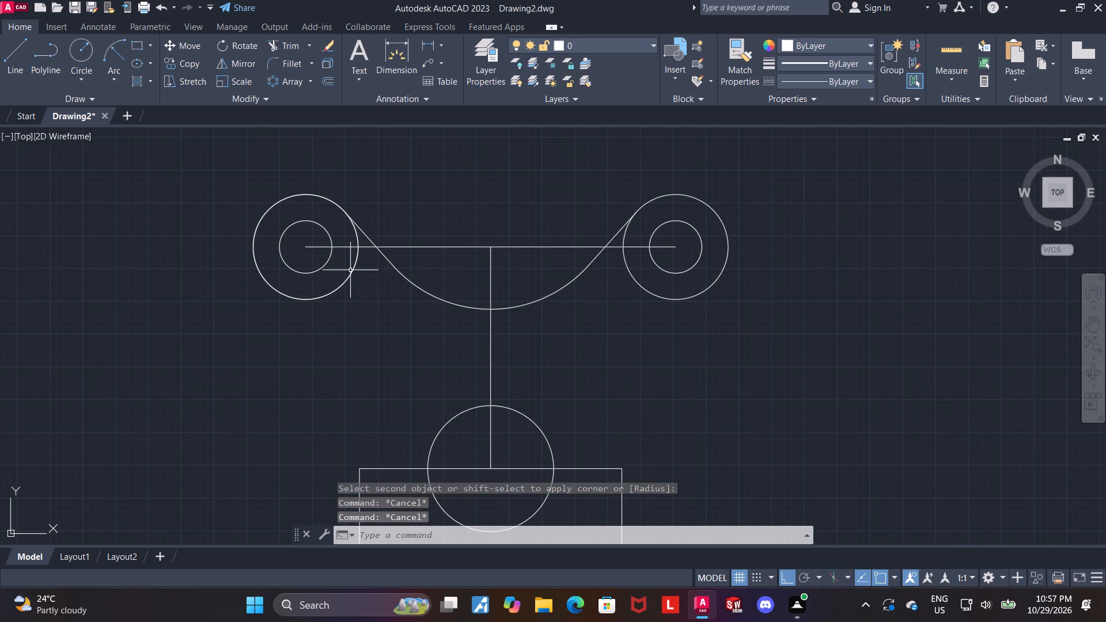
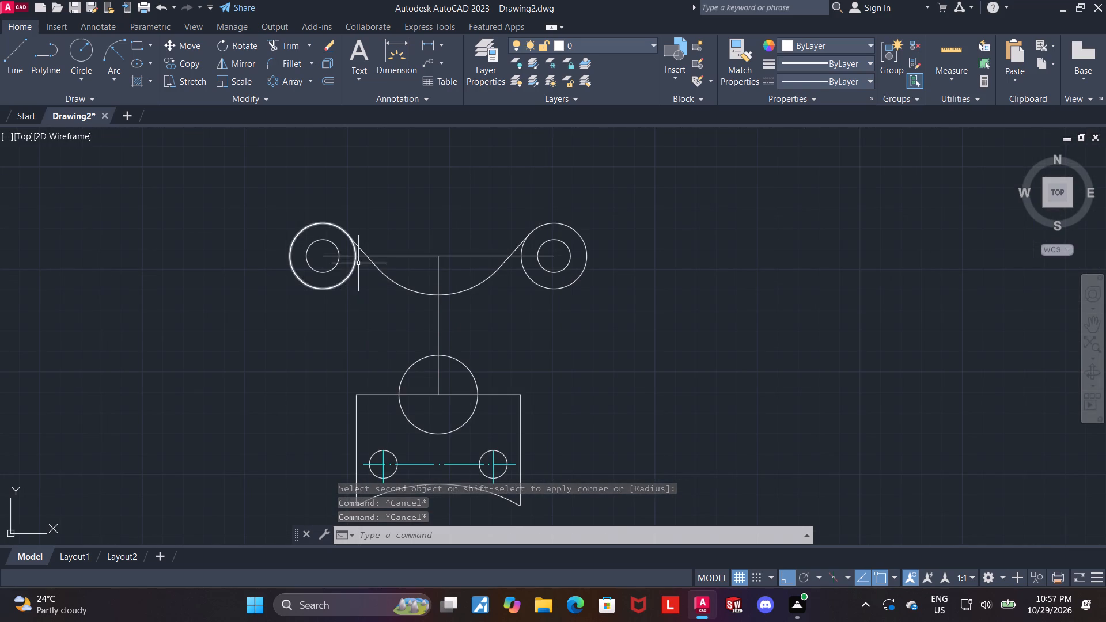
Offset the left tangent line between the left outer end circle and the fillet arc, using the Through option.
click(368, 260)
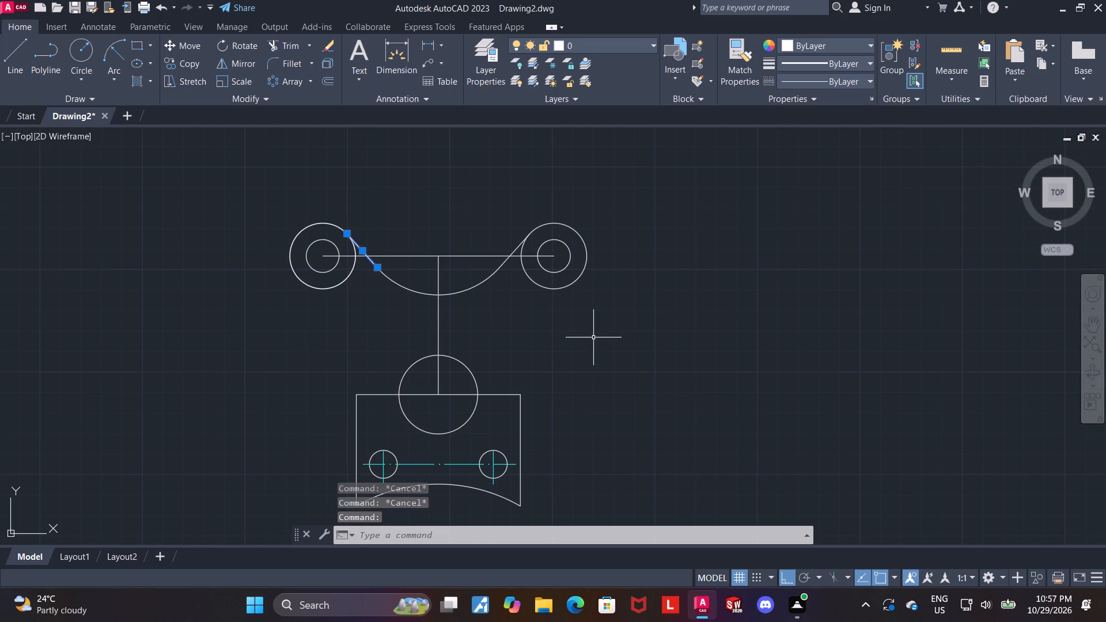
text(offset)
key(Return)
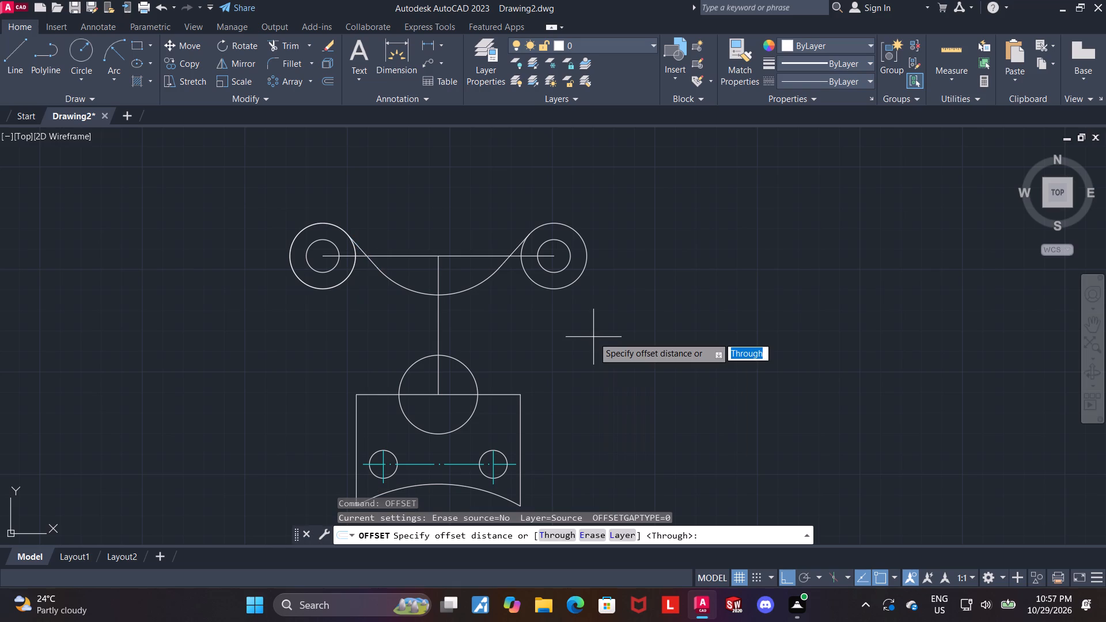
key(Return)
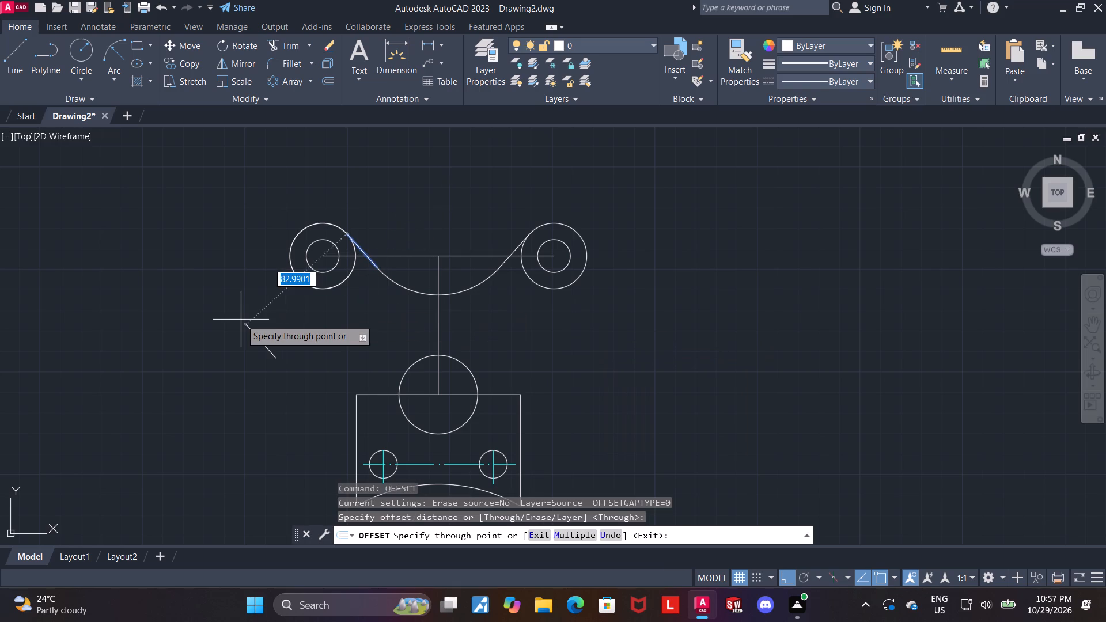
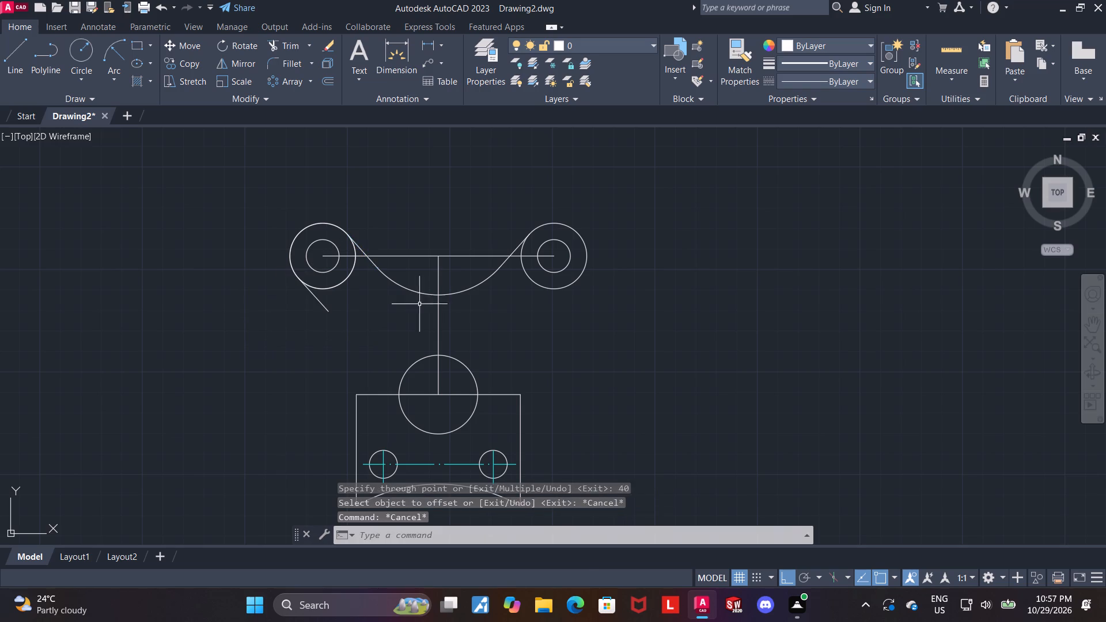
Select the right tangent line between the fillet arc and the right outer end circle.
key(Escape)
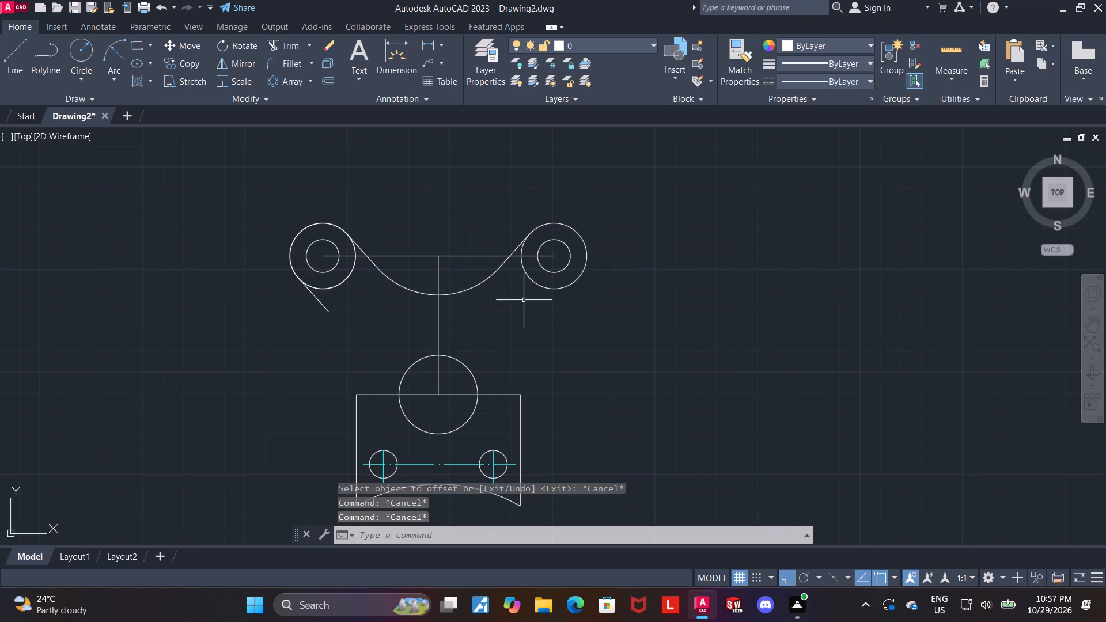
scroll(522, 275, up, 1)
scroll(517, 225, up, 2)
scroll(495, 332, down, 3)
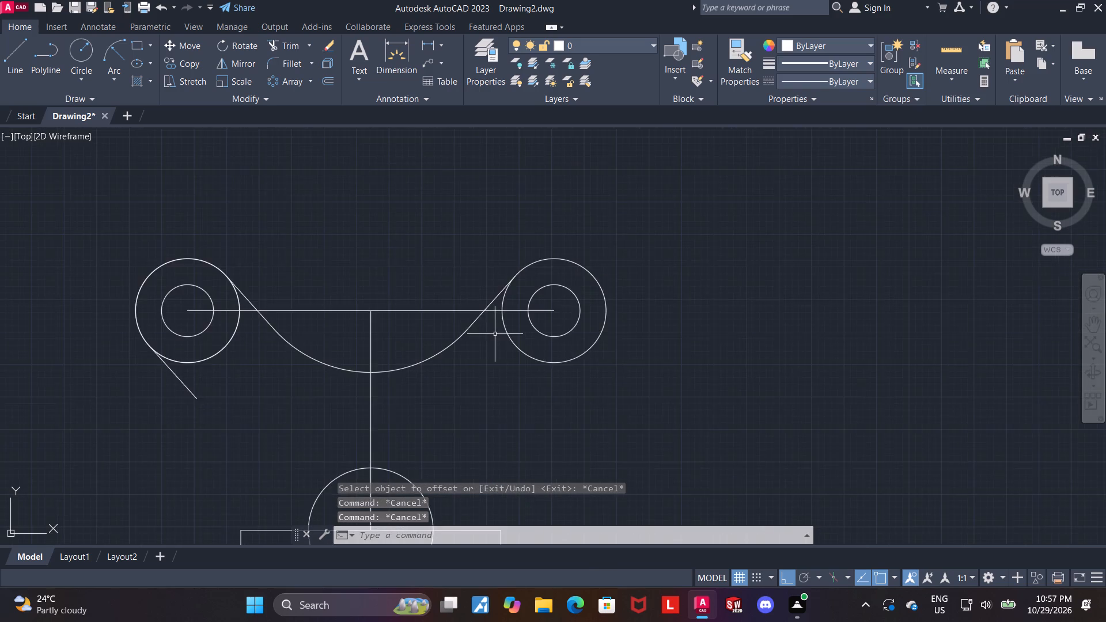
scroll(476, 326, up, 2)
scroll(478, 379, down, 2)
scroll(343, 370, up, 2)
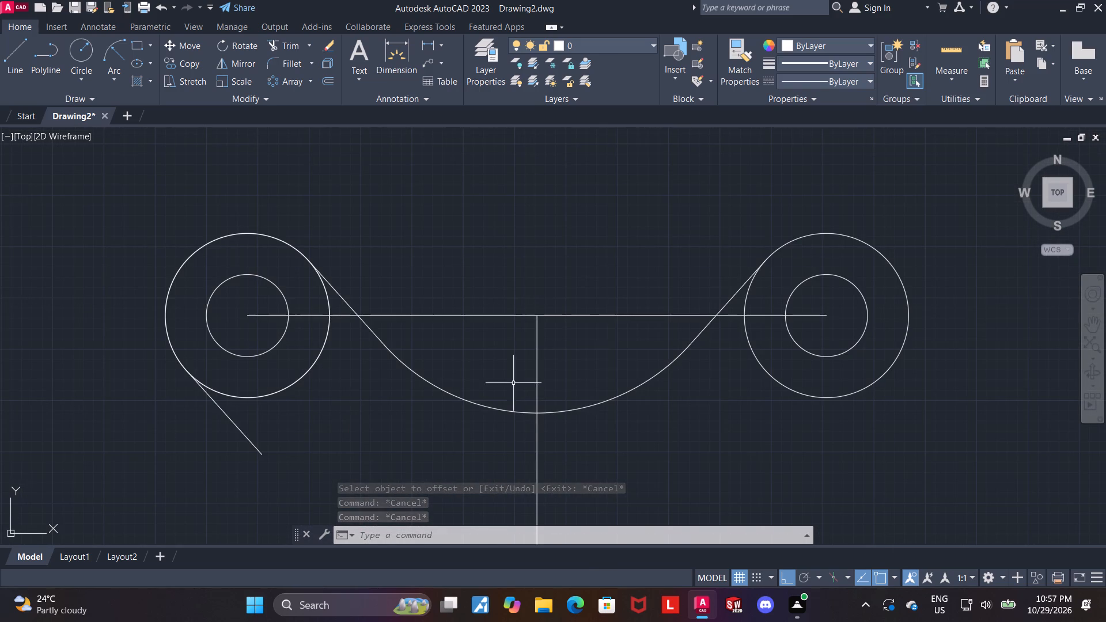
click(733, 295)
scroll(827, 386, down, 1)
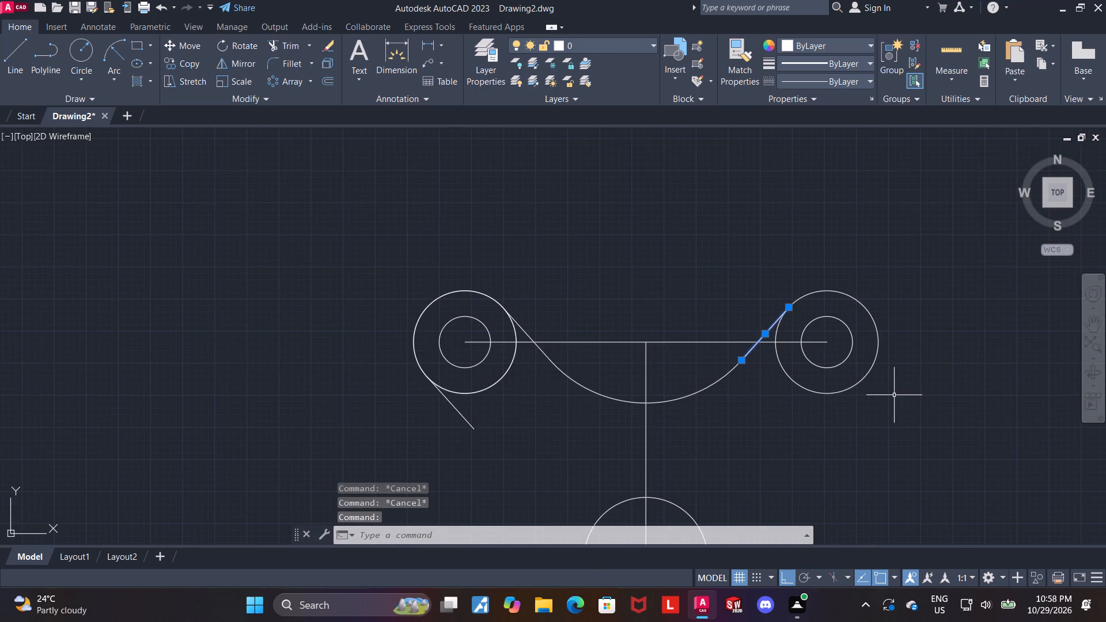
scroll(897, 395, down, 2)
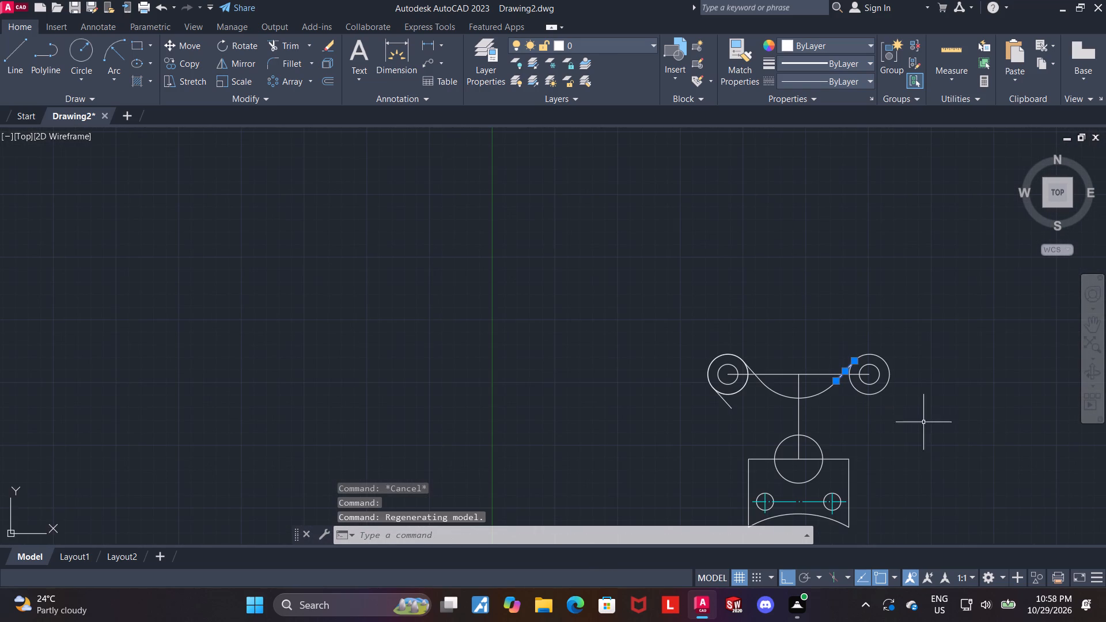
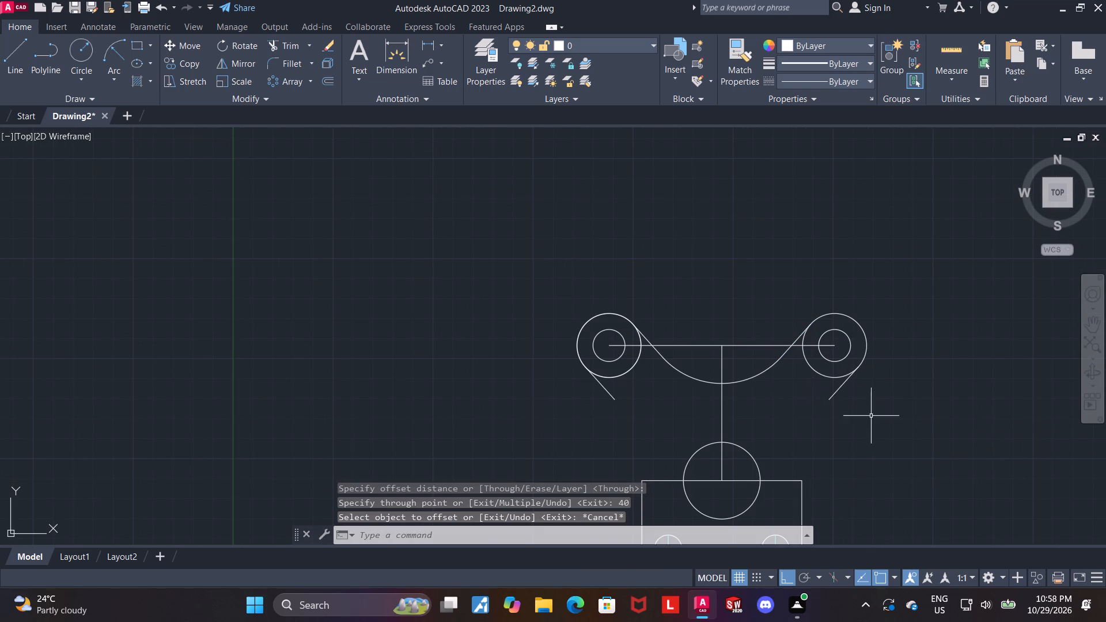
Trim away the inner arcs of both outer end circles between the tangent lines and their offset lines.
middle_drag(873, 408, 584, 368)
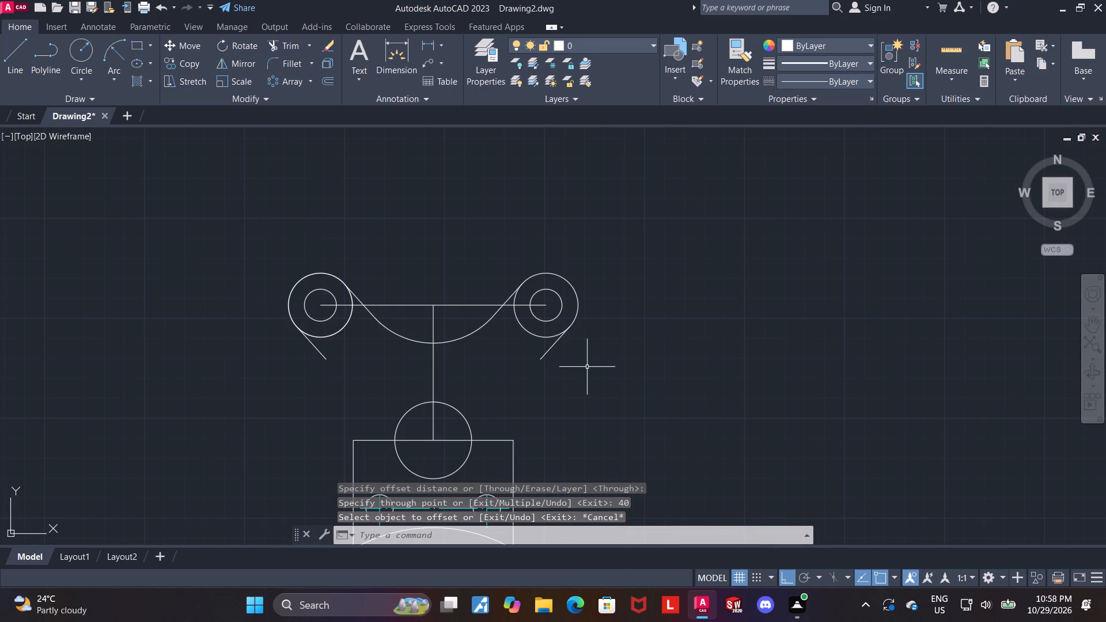
click(289, 43)
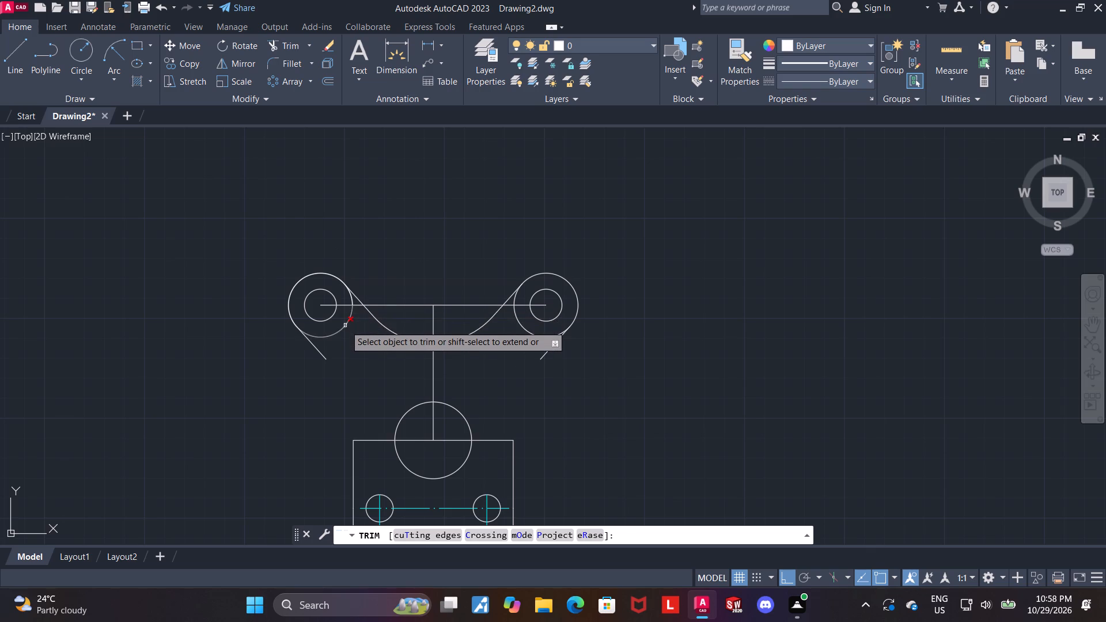
click(345, 325)
click(347, 322)
scroll(352, 304, up, 2)
click(346, 297)
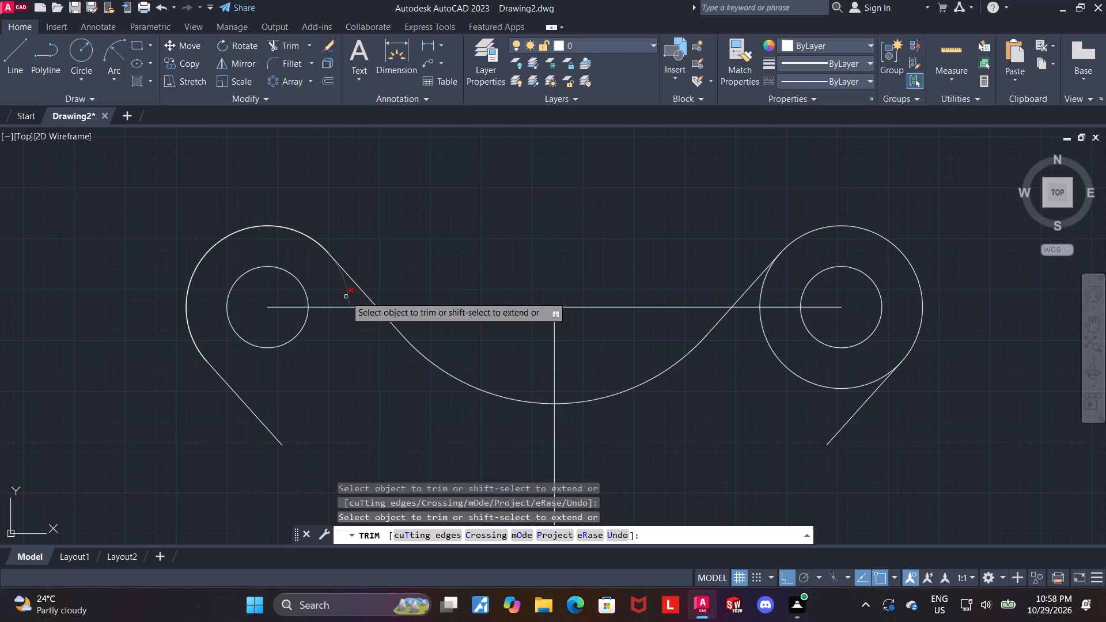
click(347, 294)
click(762, 290)
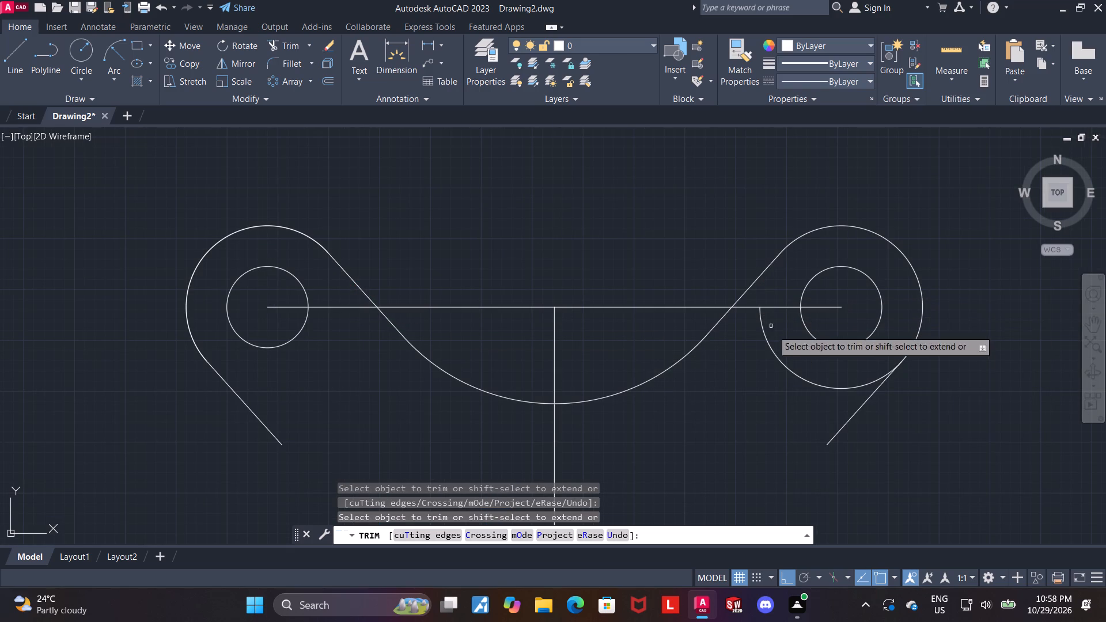
drag(774, 342, 742, 382)
scroll(835, 381, down, 3)
key(Escape)
Draw vertical lines upward from both upper corners of the base outline, to roughly the height of the offset lines' free ends.
middle_drag(846, 434, 807, 388)
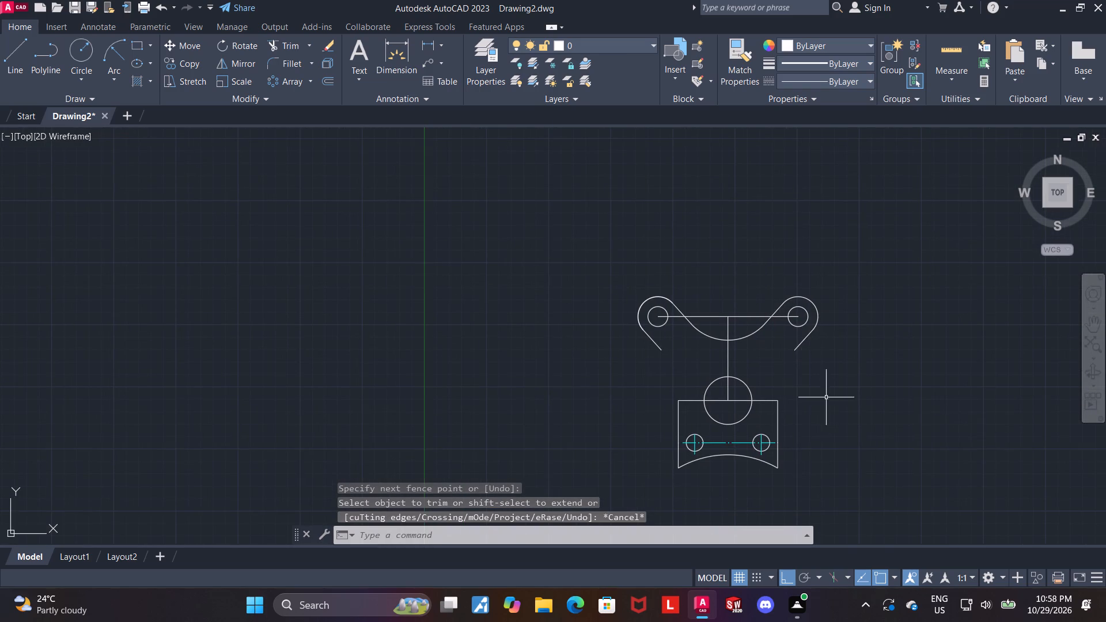
middle_drag(829, 410, 799, 356)
middle_drag(832, 405, 806, 332)
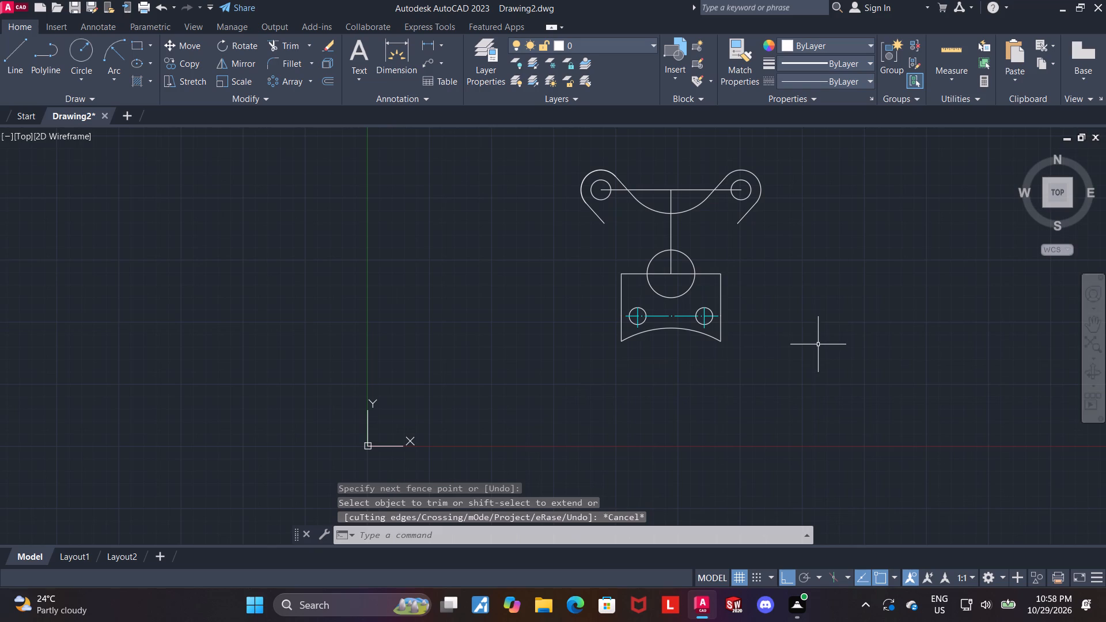
middle_drag(822, 325, 839, 399)
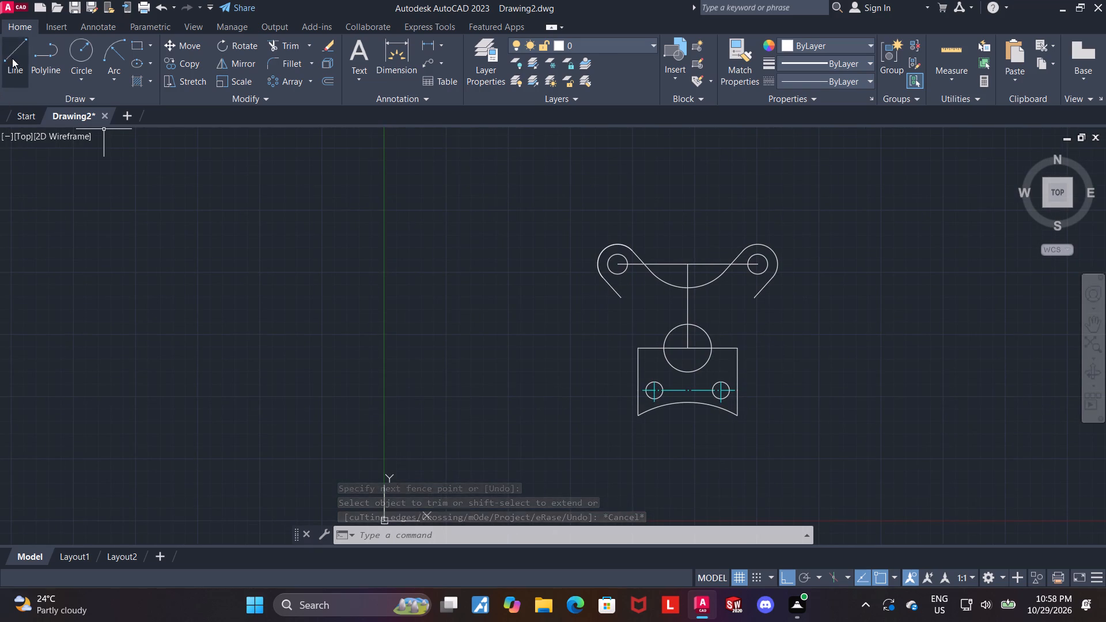
click(12, 58)
scroll(712, 358, up, 1)
click(593, 340)
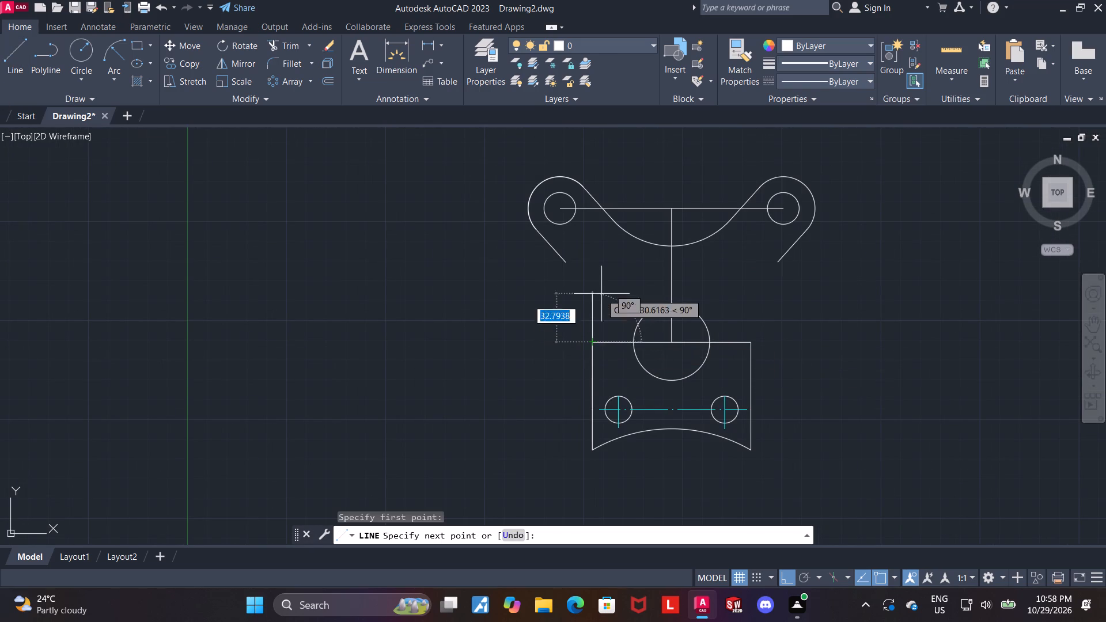
click(604, 250)
key(Escape)
click(10, 67)
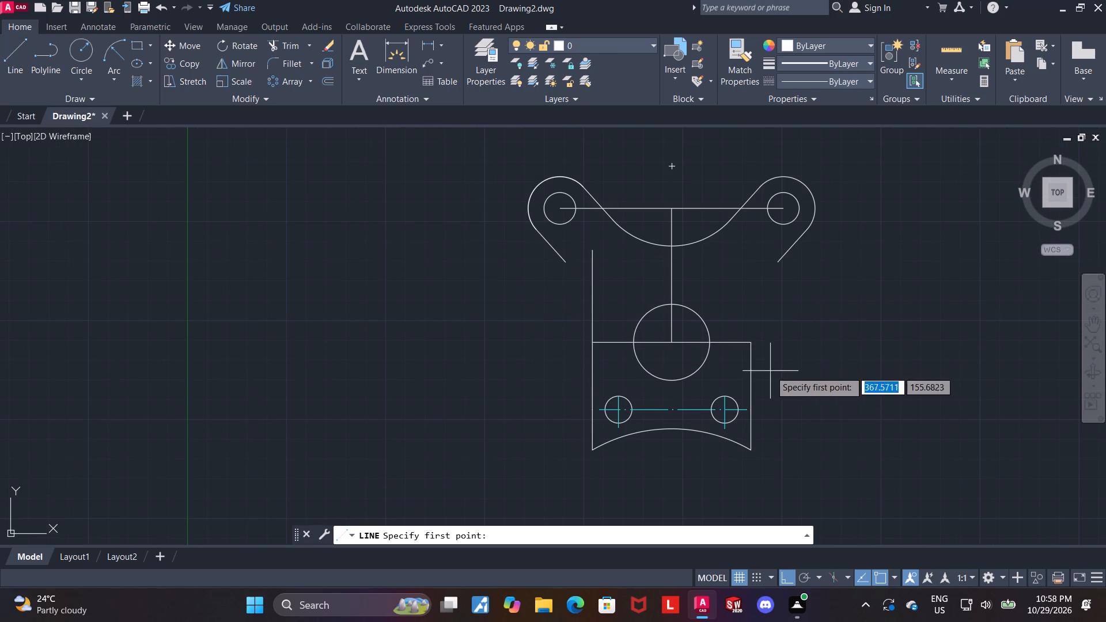
click(747, 341)
click(746, 252)
key(Escape)
key(Escape)
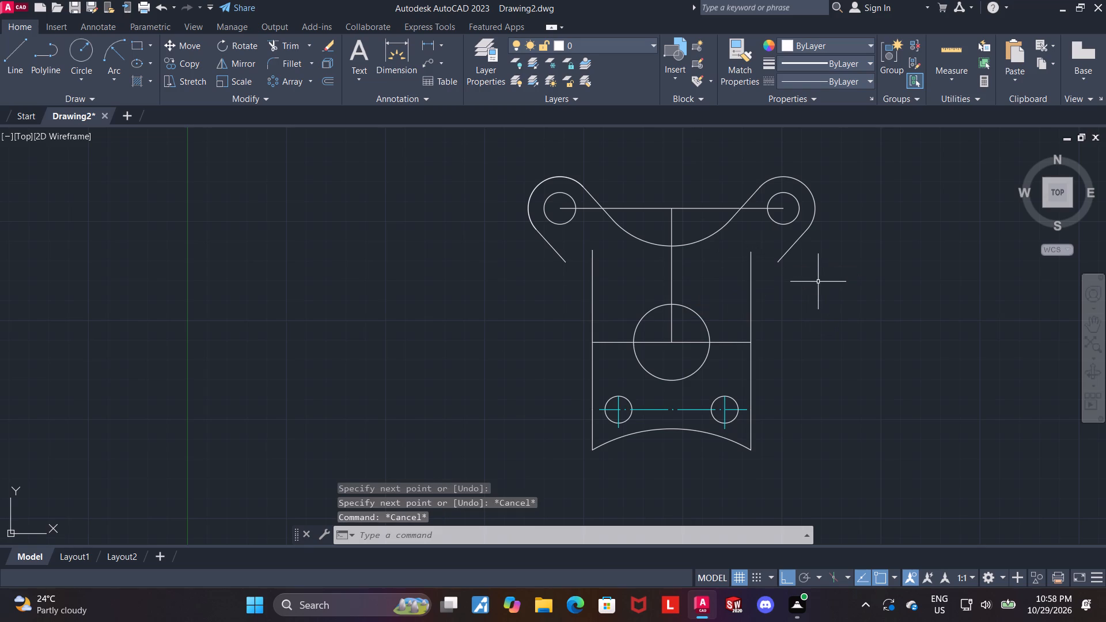
Extend the free ends of both sloping offset lines to the new vertical side lines.
click(306, 45)
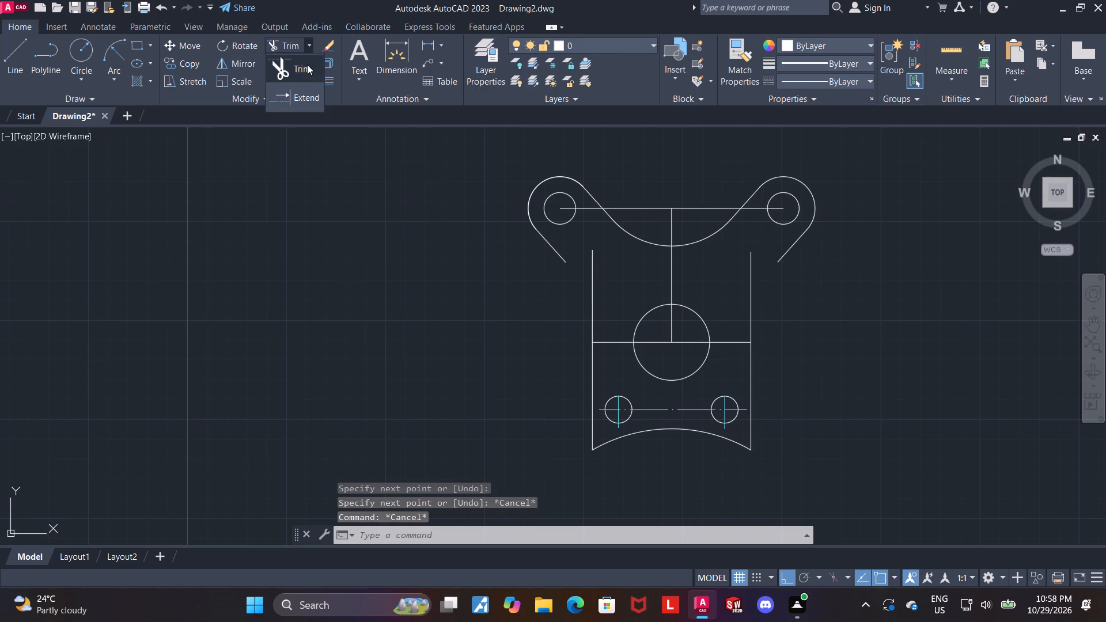
click(304, 89)
click(564, 260)
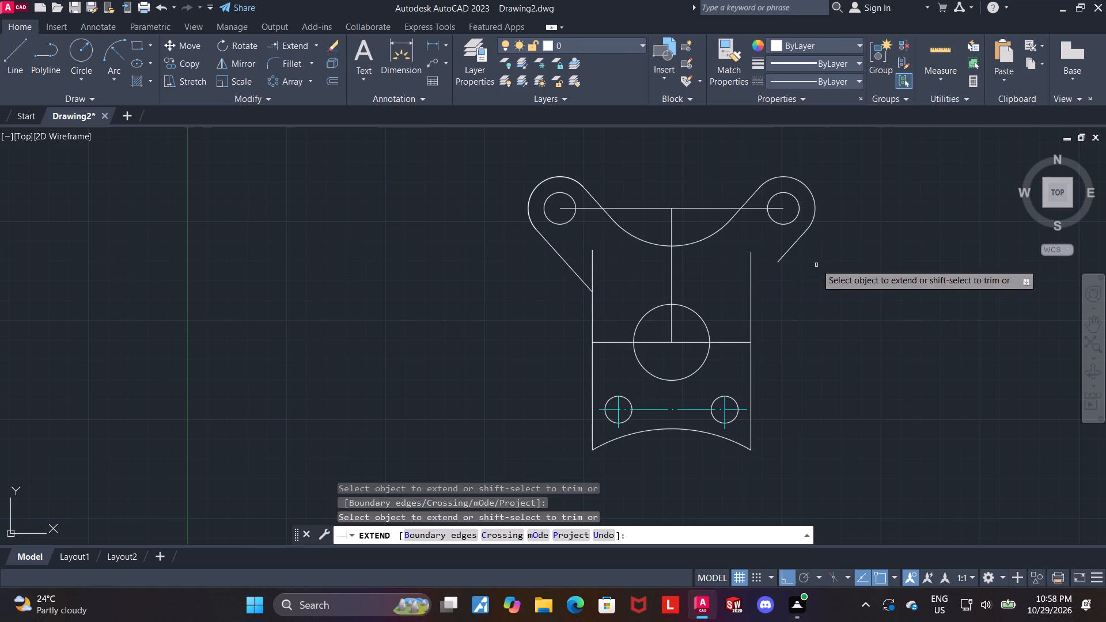
click(781, 256)
key(Escape)
key(Escape)
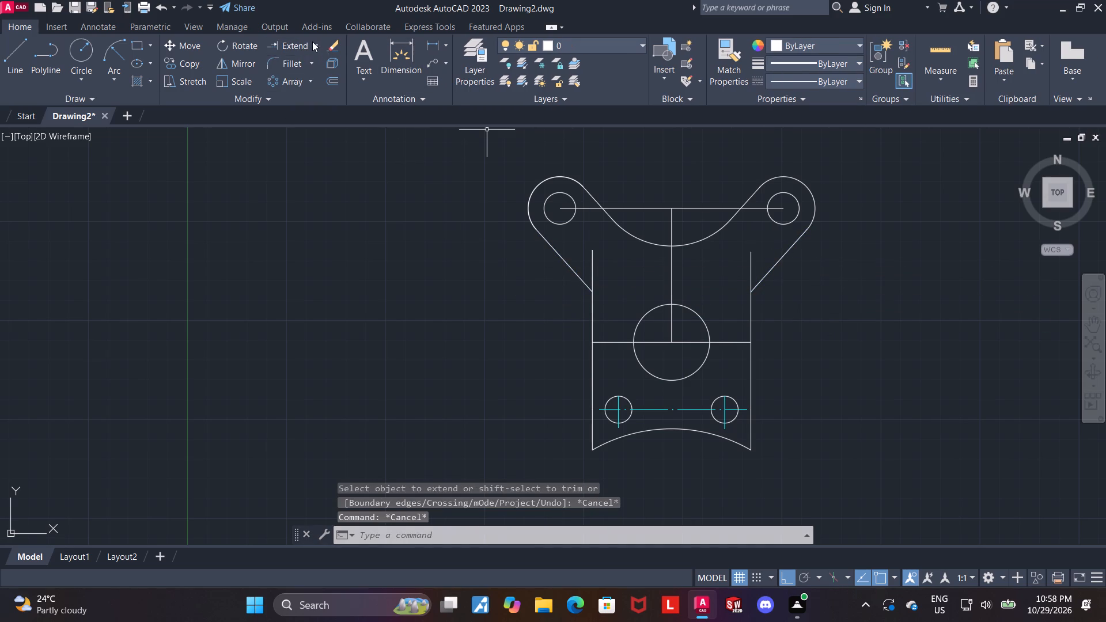
Trim the vertical side lines above their intersections with the extended sloping lines on both sides.
click(315, 41)
click(309, 71)
click(593, 257)
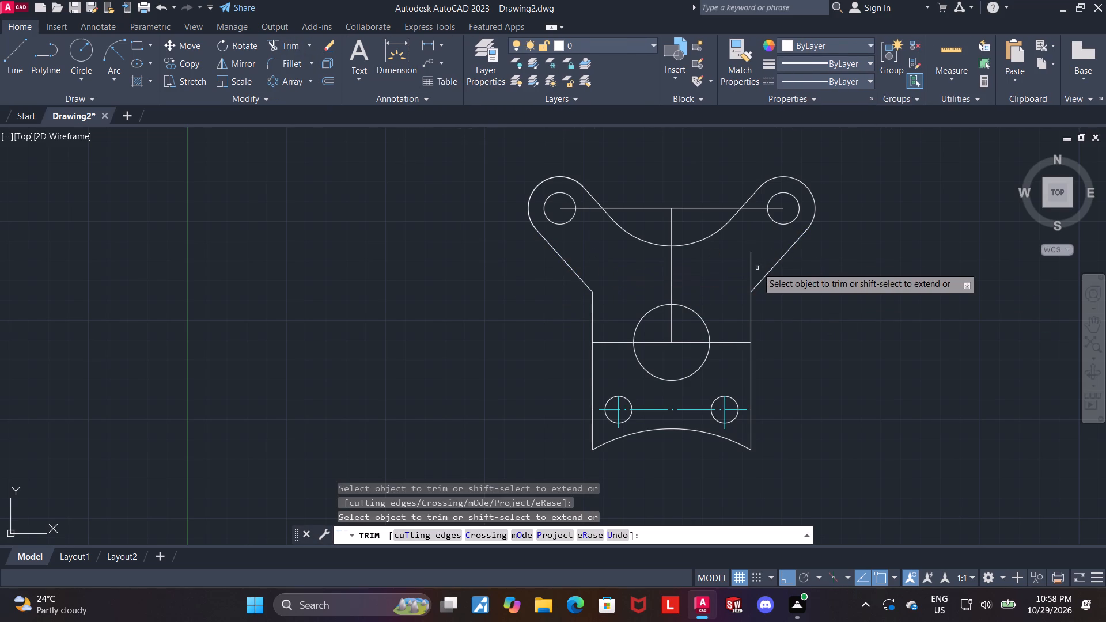
click(750, 259)
key(Escape)
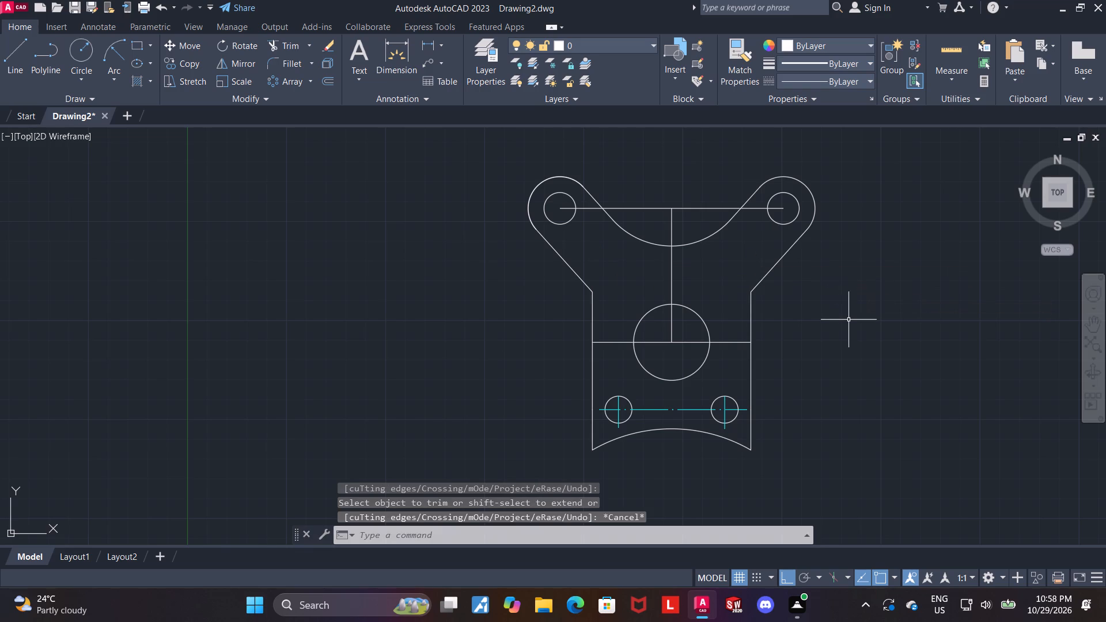
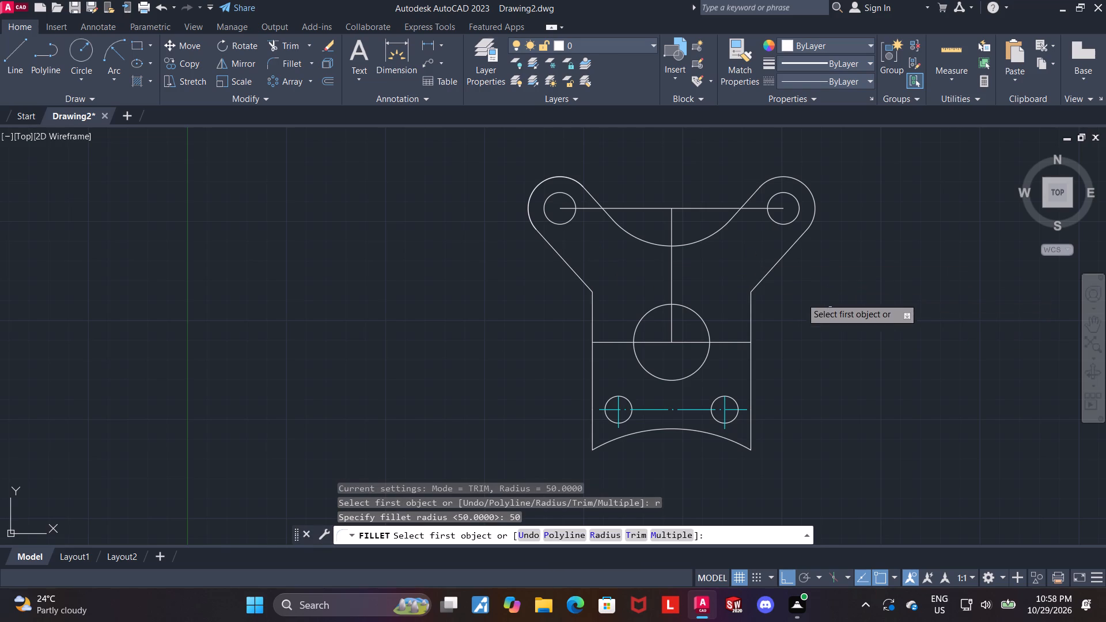
Fillet the corners where the sloping arm lines meet the vertical side lines on both sides with a radius of 50.
click(749, 300)
click(757, 286)
key(f)
key(Return)
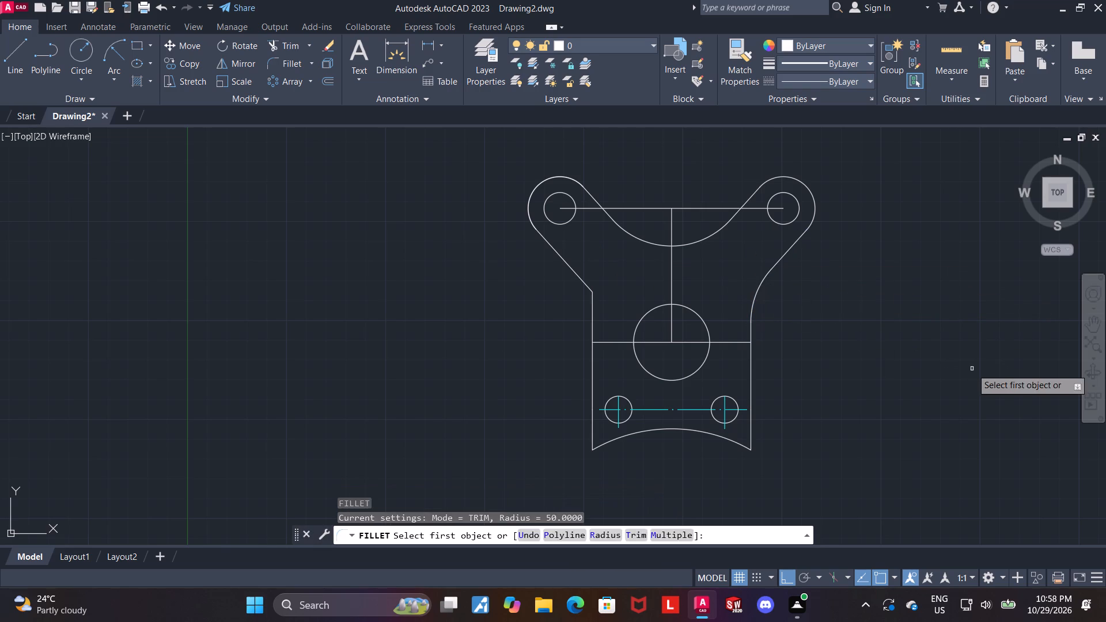
key(r)
key(Return)
key(Return)
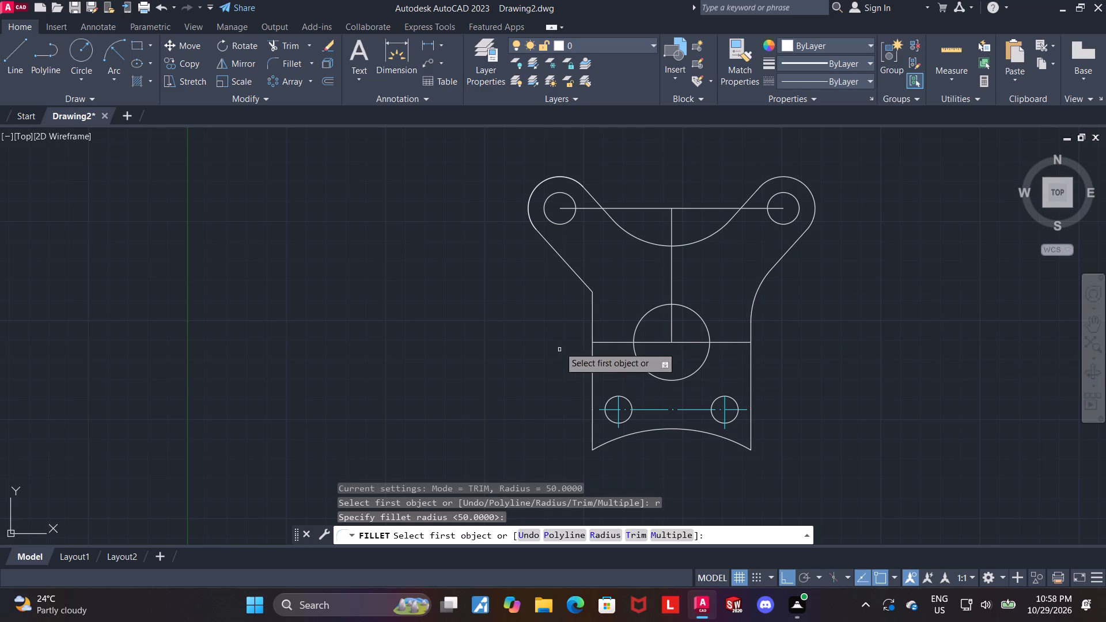
click(585, 283)
click(594, 302)
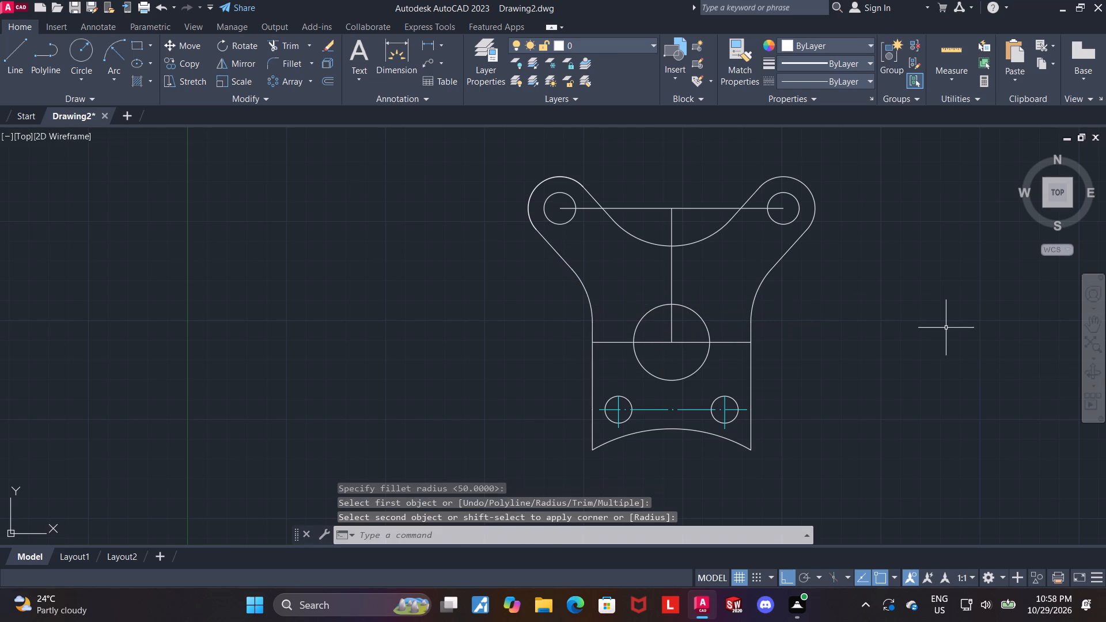
key(Escape)
Change the horizontal line through the central circle to the ACAD_ISO04W100 linetype and colour it cyan.
scroll(887, 329, down, 1)
middle_drag(819, 342, 783, 344)
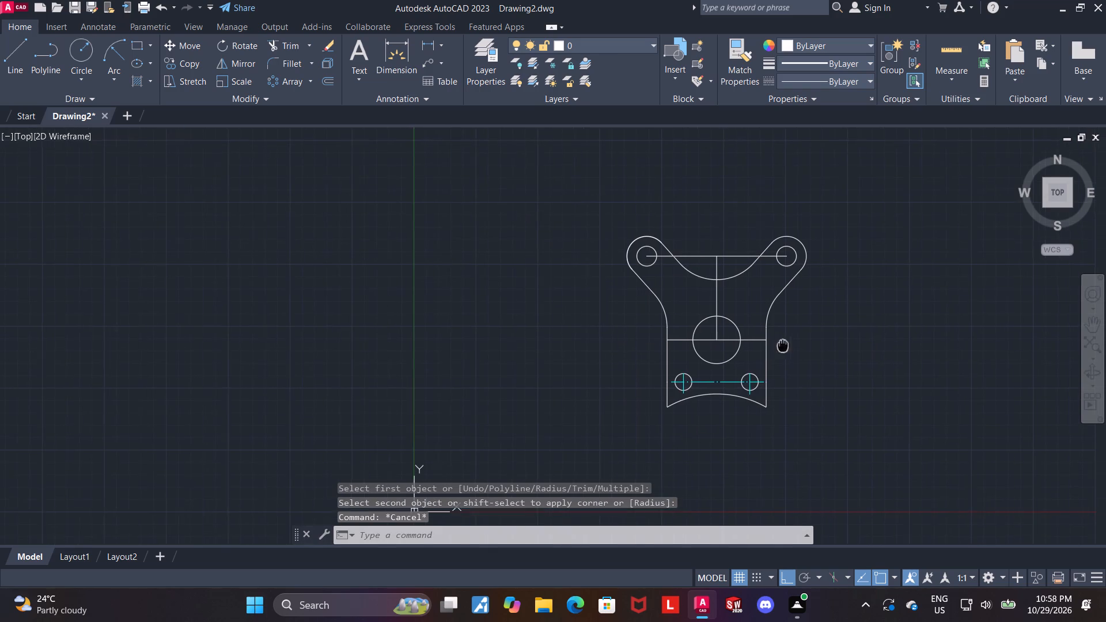
middle_drag(783, 344, 778, 340)
scroll(744, 336, up, 1)
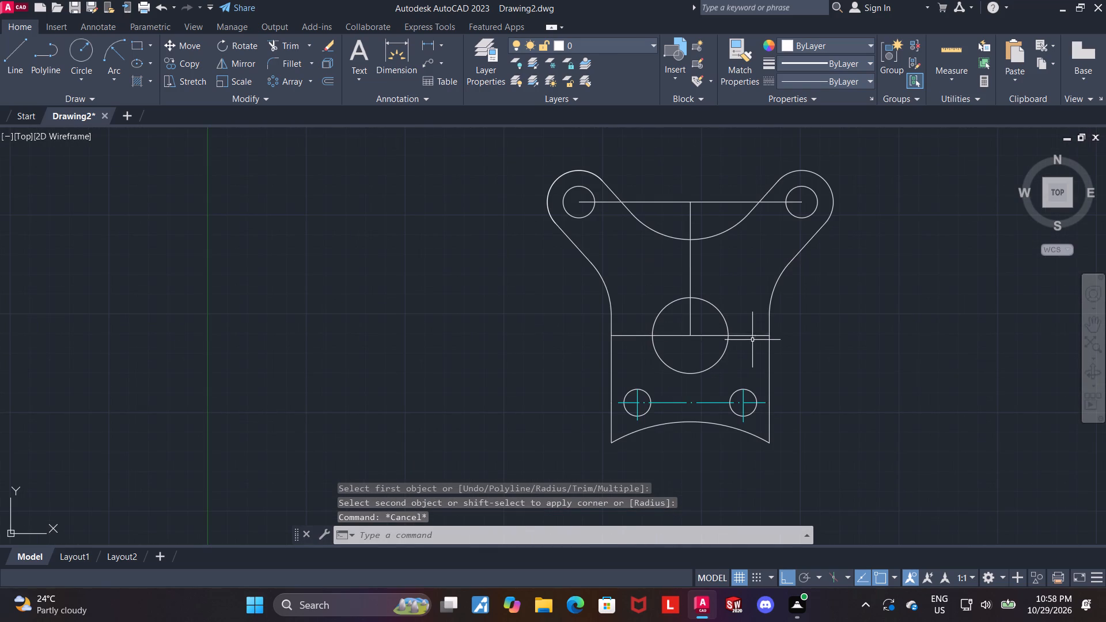
click(752, 340)
click(746, 332)
click(825, 87)
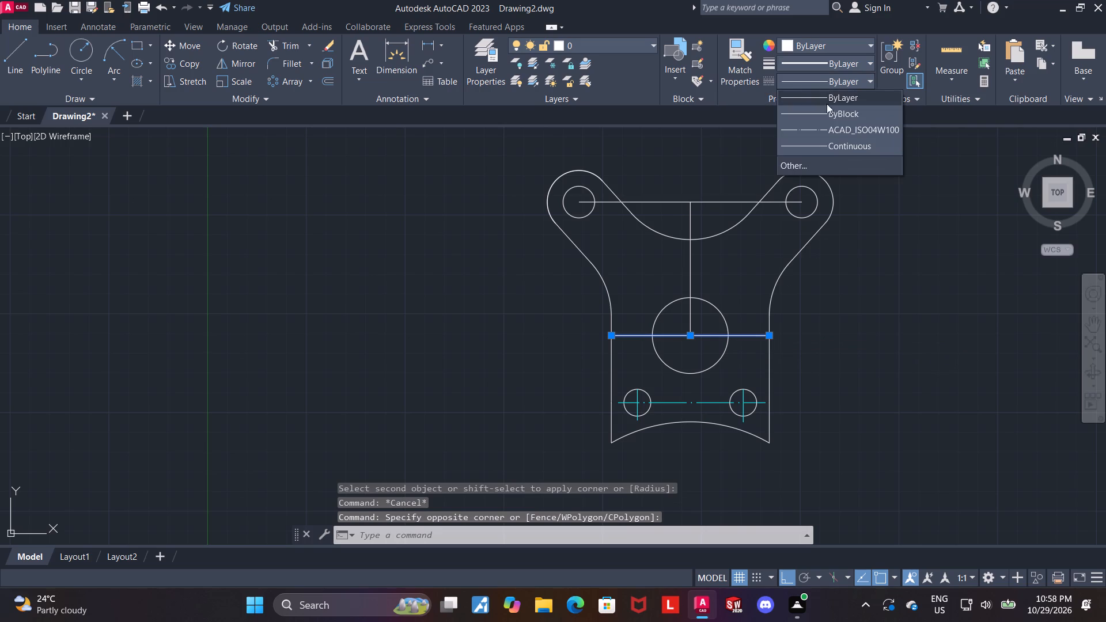
click(828, 123)
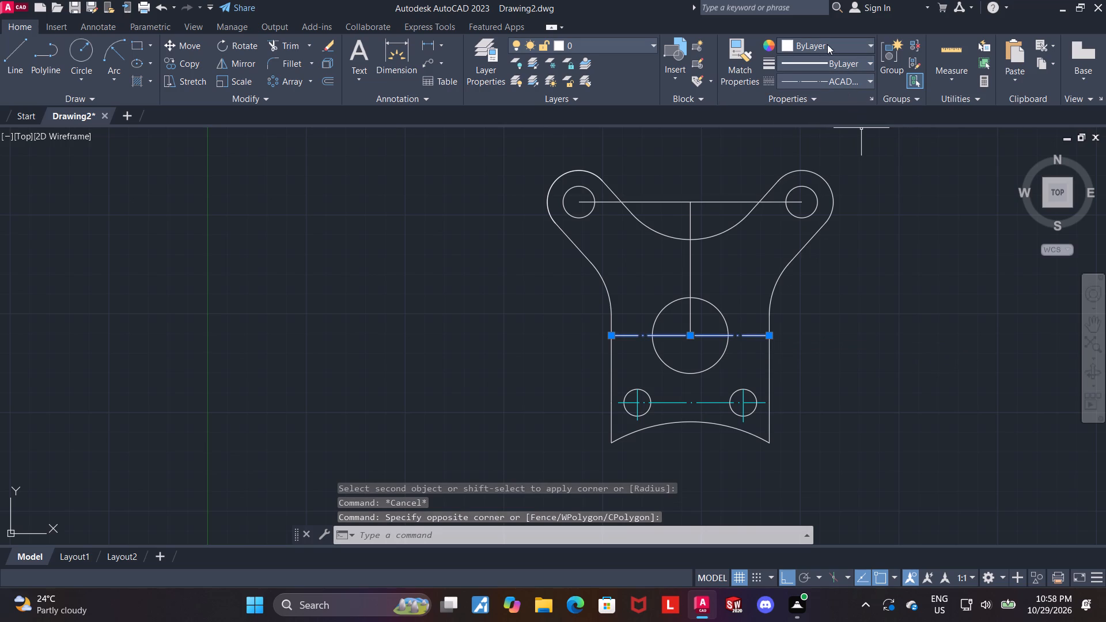
click(827, 40)
click(831, 187)
key(Escape)
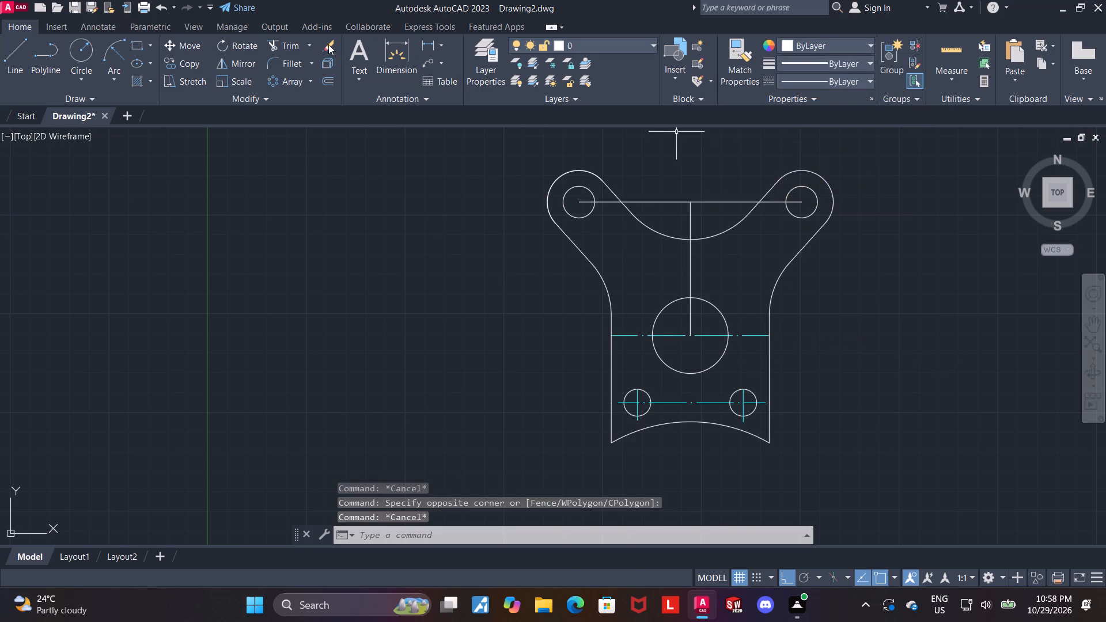
Trim both ends of the cyan horizontal centre line back to the central circle.
click(289, 44)
drag(628, 312, 627, 361)
drag(739, 314, 740, 350)
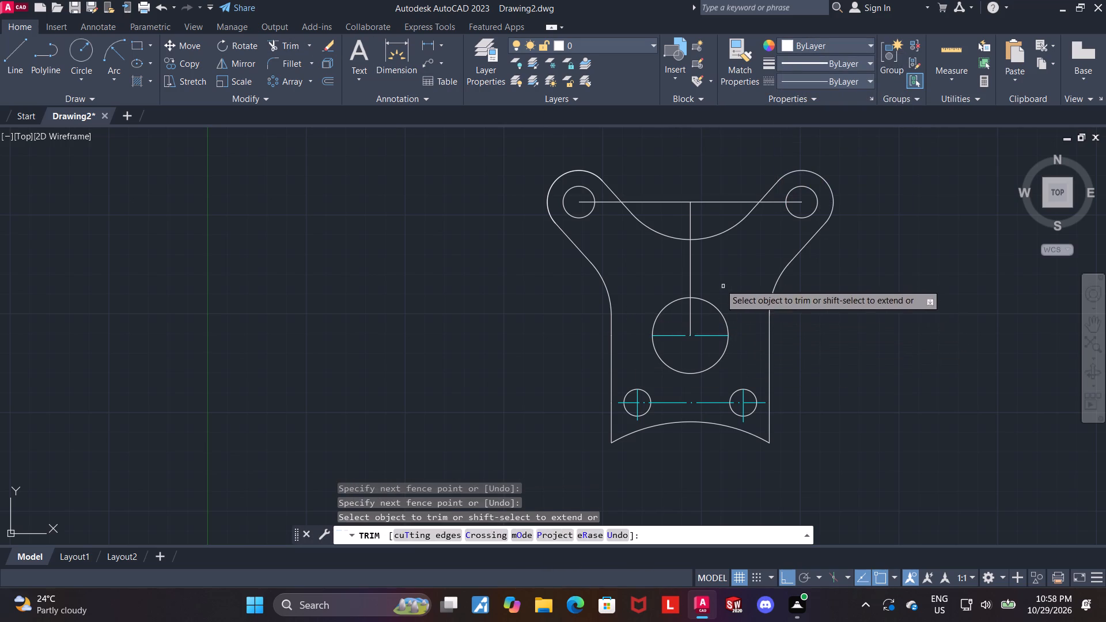
key(Escape)
Delete the vertical construction line running from the central circle up to the horizontal line between the arm holes.
click(691, 274)
key(Delete)
Join the two halves of the horizontal line between the upper arm holes into one line.
middle_drag(897, 305, 884, 350)
scroll(798, 280, up, 1)
click(587, 225)
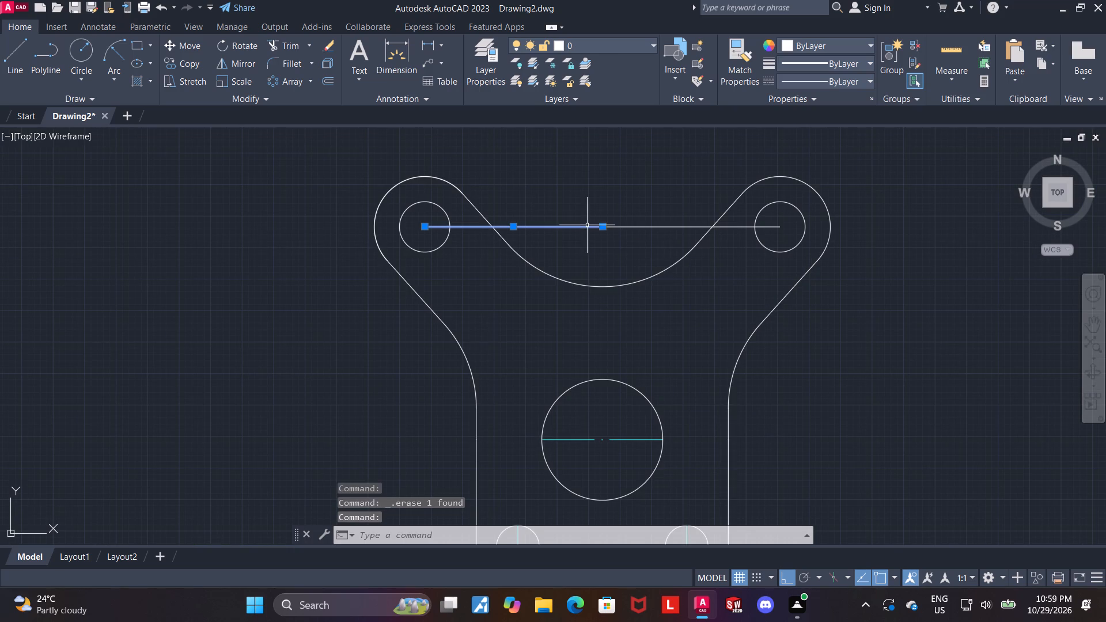
click(648, 225)
key(j)
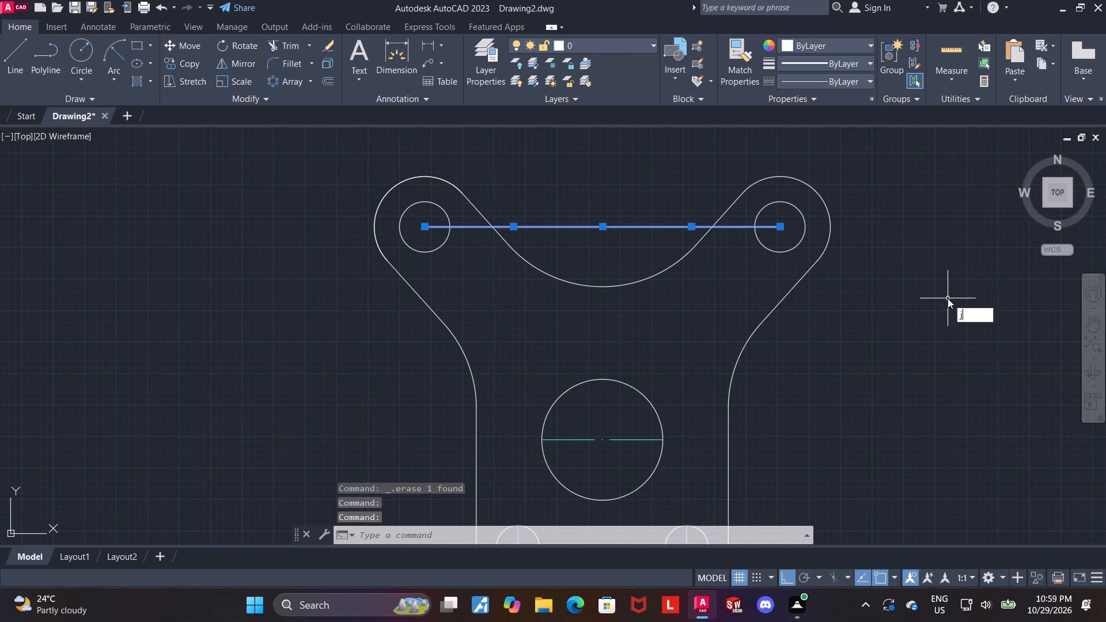
key(Return)
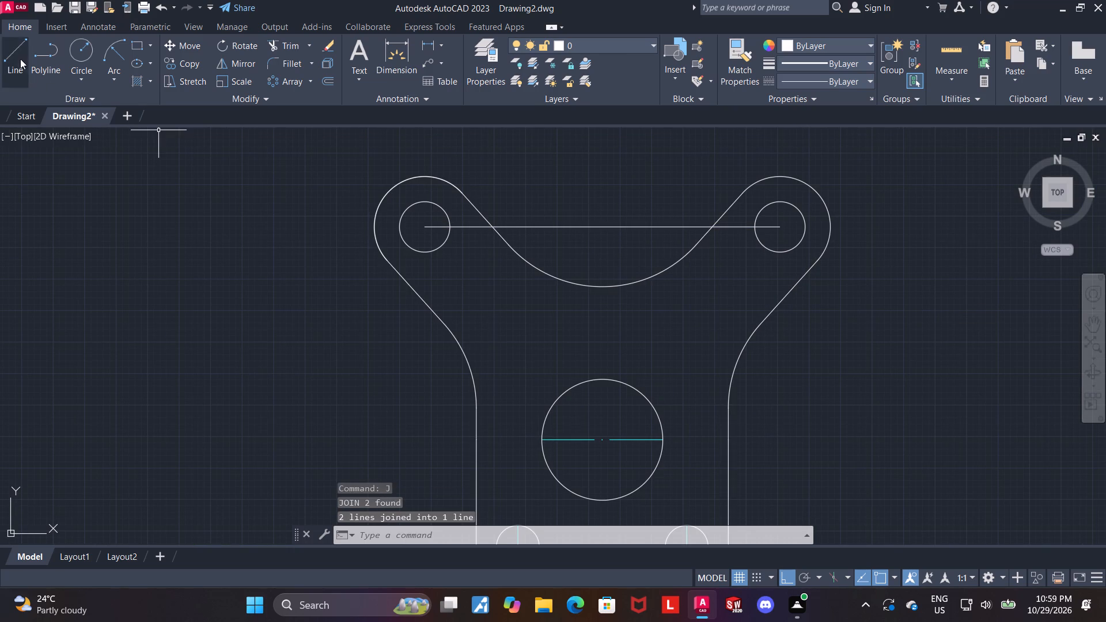
Draw a horizontal line from the centre of the left arm hole outward, ending slightly beyond the rounded arm end.
click(20, 52)
scroll(373, 207, up, 1)
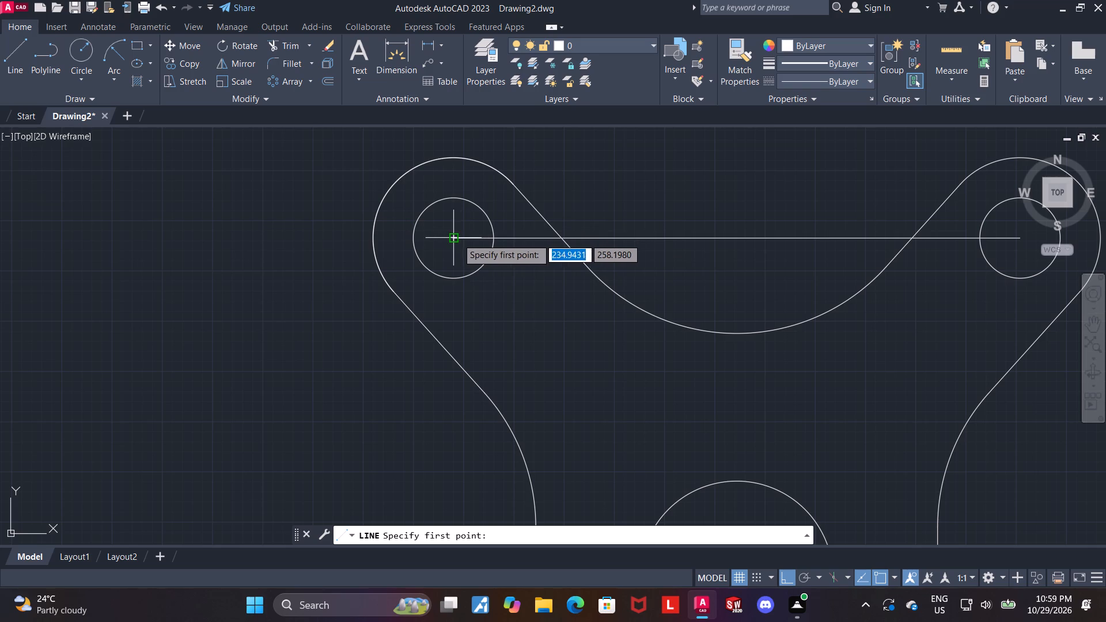
click(450, 239)
click(339, 242)
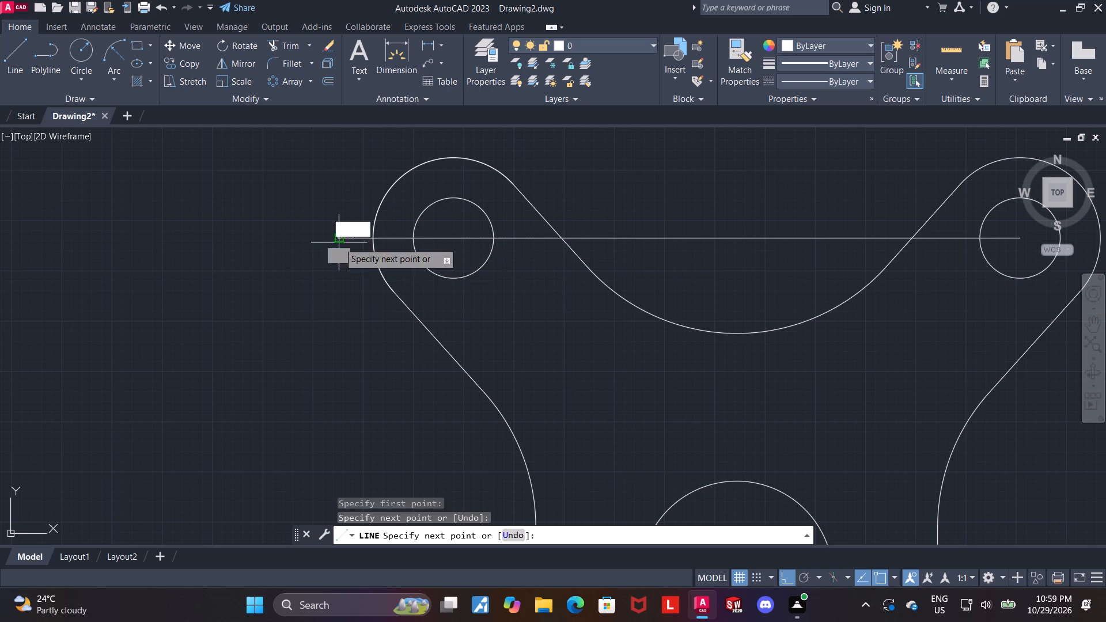
key(Escape)
Delete the duplicate outer arc overlapping the rounded end of the left arm.
click(384, 276)
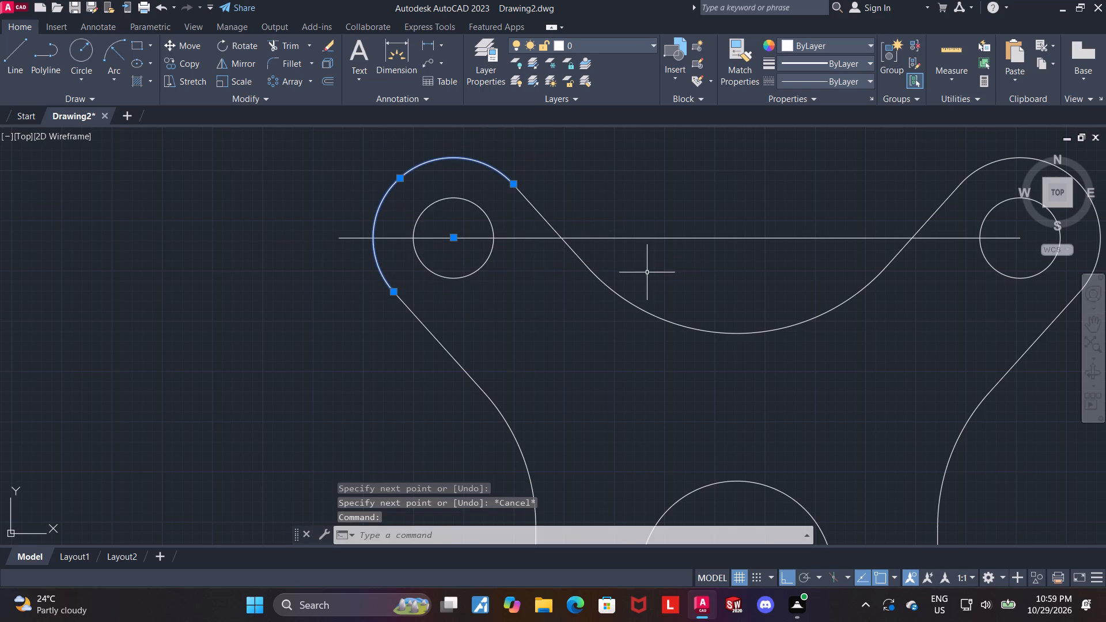
key(Delete)
scroll(537, 320, down, 1)
key(Escape)
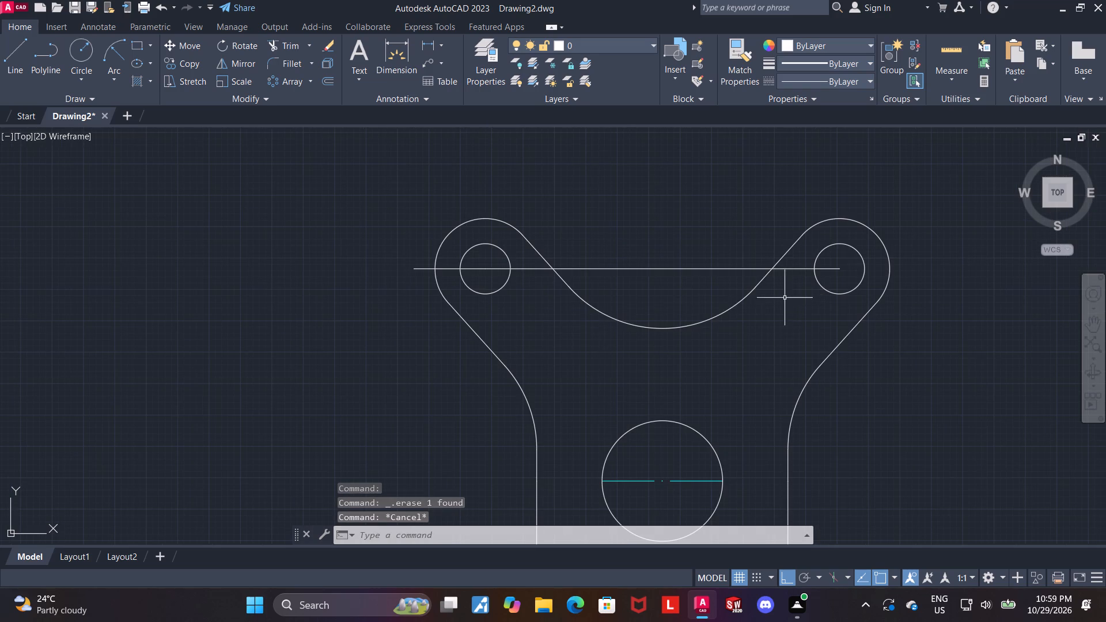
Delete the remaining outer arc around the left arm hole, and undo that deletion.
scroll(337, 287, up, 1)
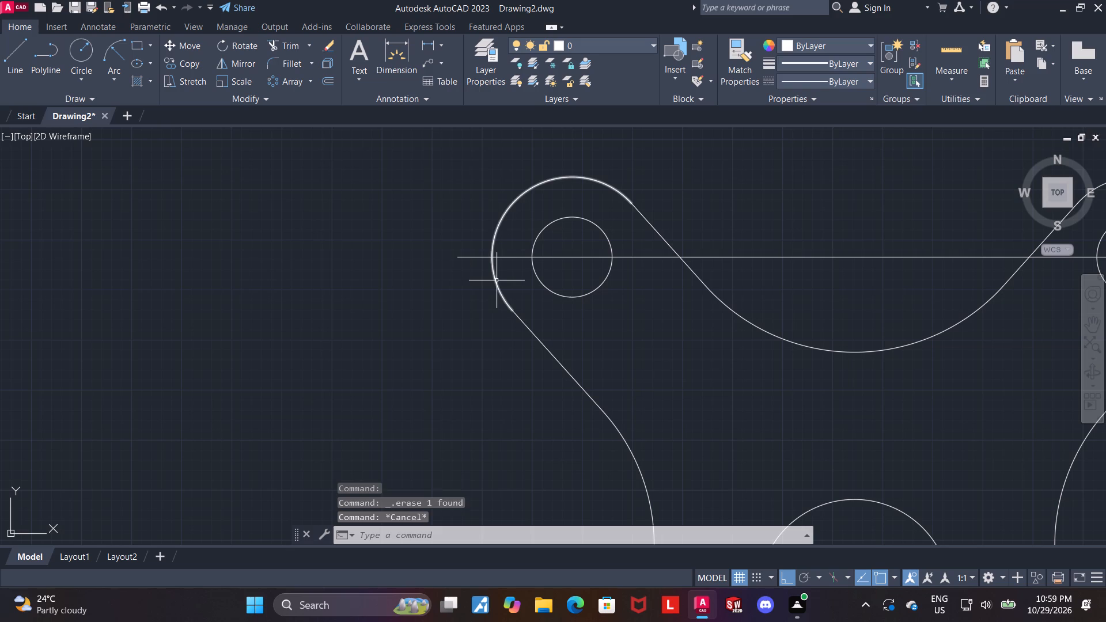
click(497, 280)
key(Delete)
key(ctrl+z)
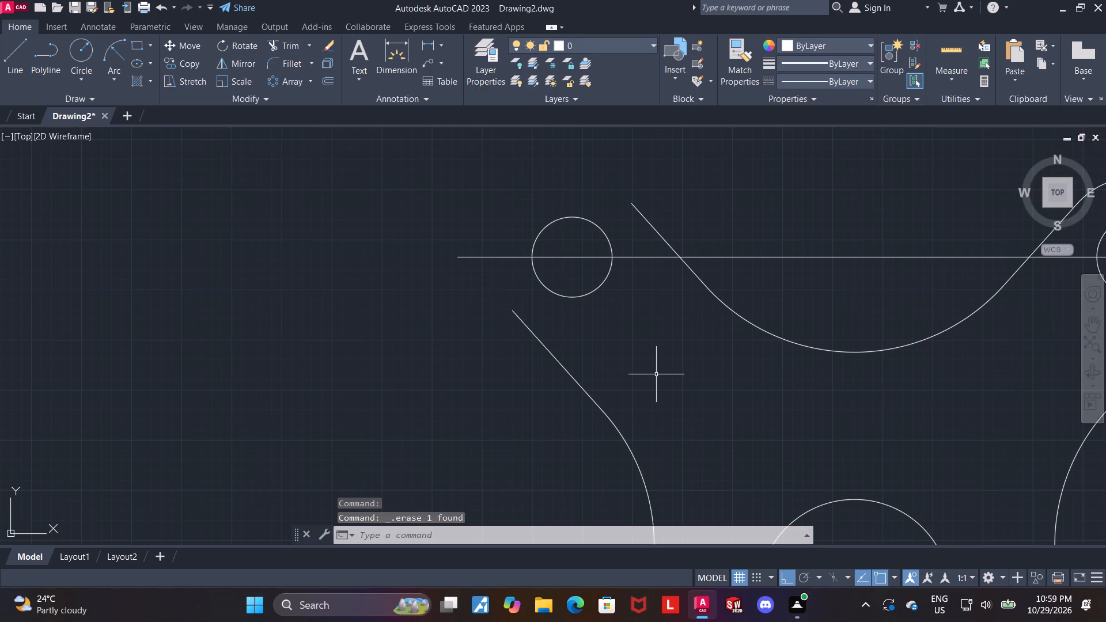
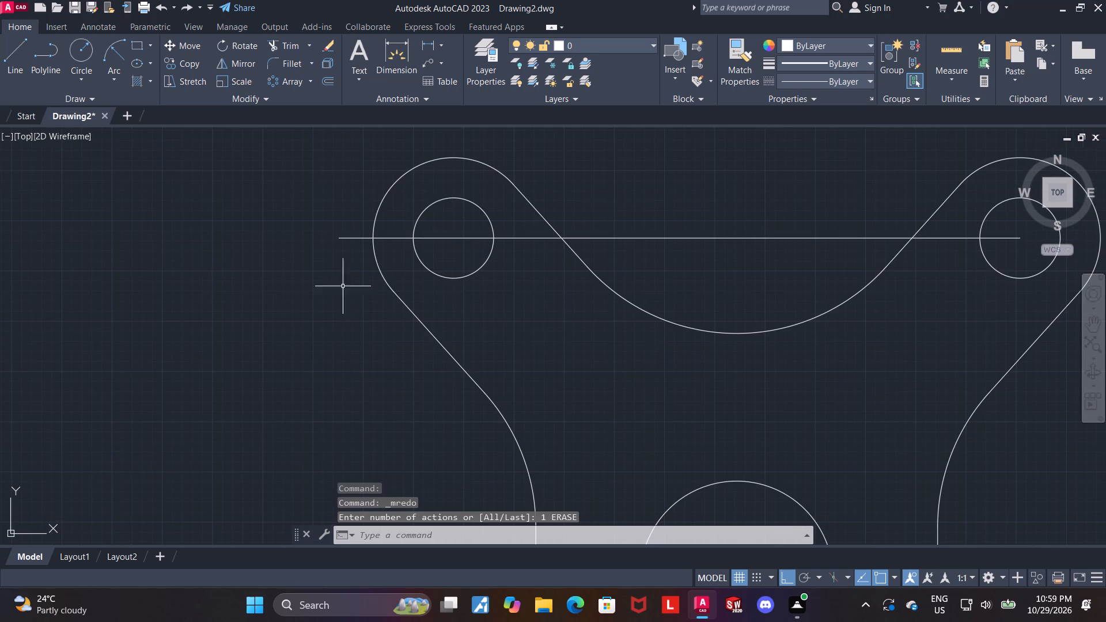
Draw a horizontal line from the centre of the right arm hole outward, ending slightly beyond the rounded arm end.
scroll(396, 295, down, 1)
middle_drag(925, 335, 746, 396)
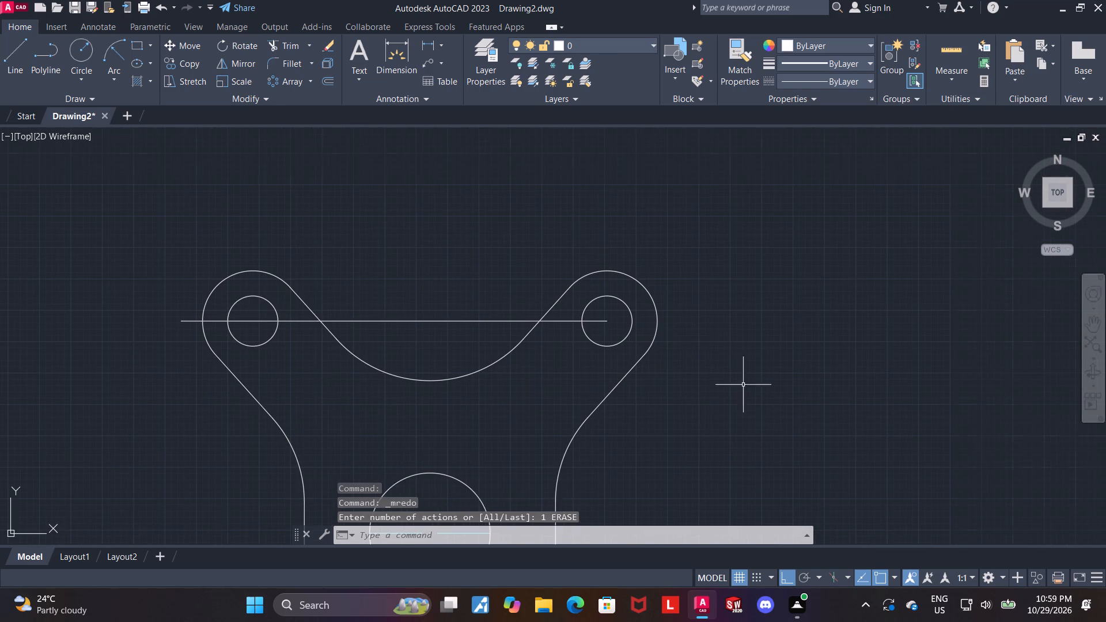
key(Escape)
click(20, 53)
scroll(650, 309, up, 1)
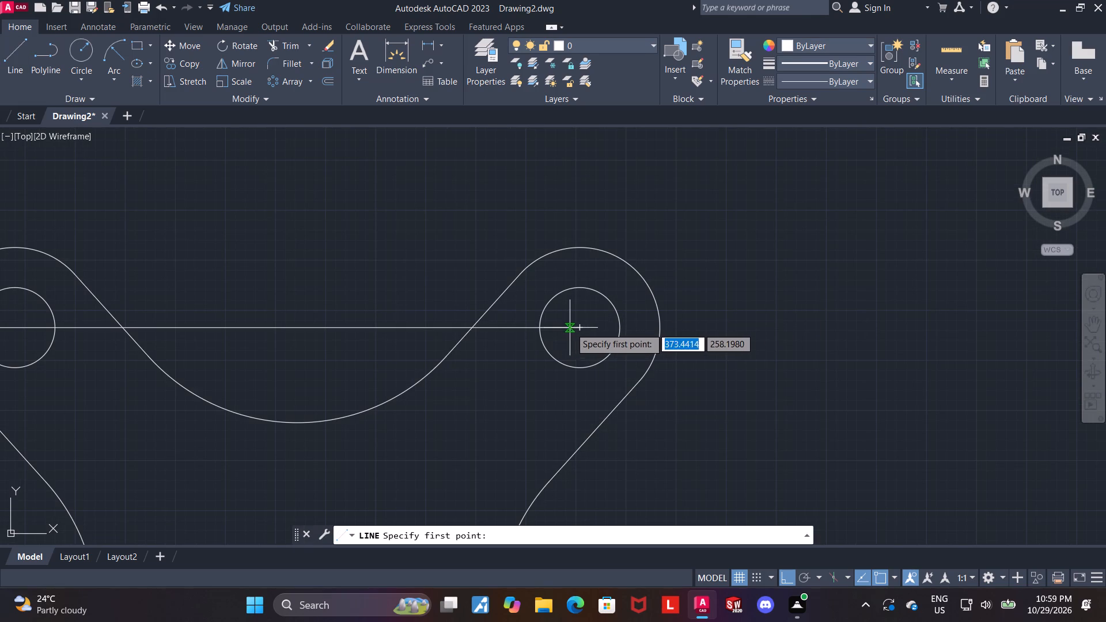
click(578, 328)
click(728, 320)
key(Escape)
Join the three collinear horizontal segments through the upper arm holes into one line.
click(591, 341)
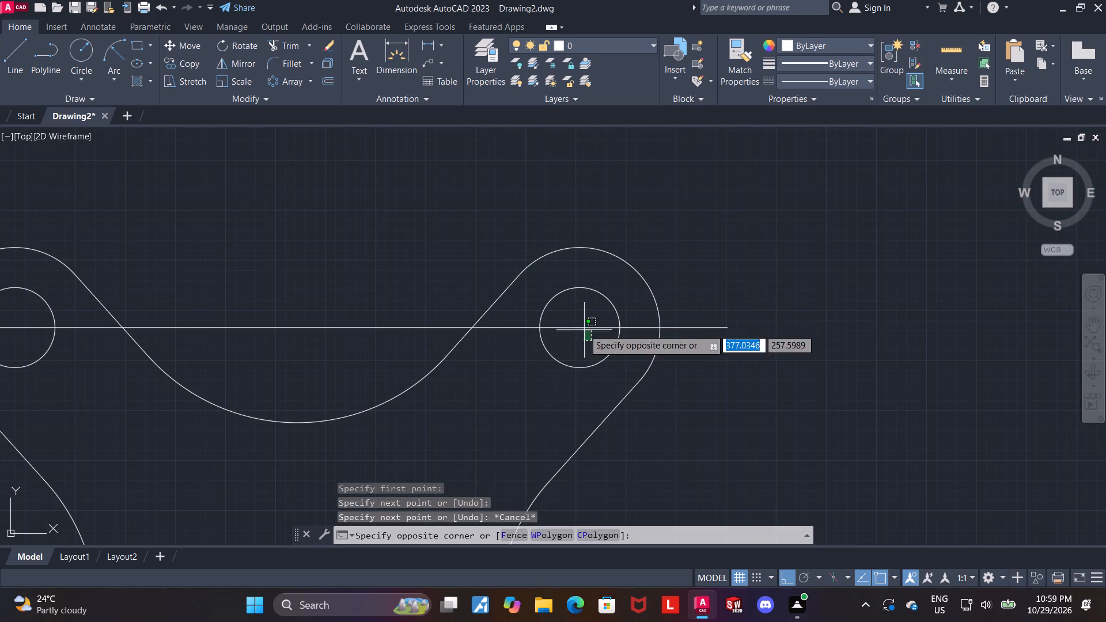
click(576, 321)
scroll(544, 336, down, 2)
scroll(320, 333, up, 1)
click(312, 333)
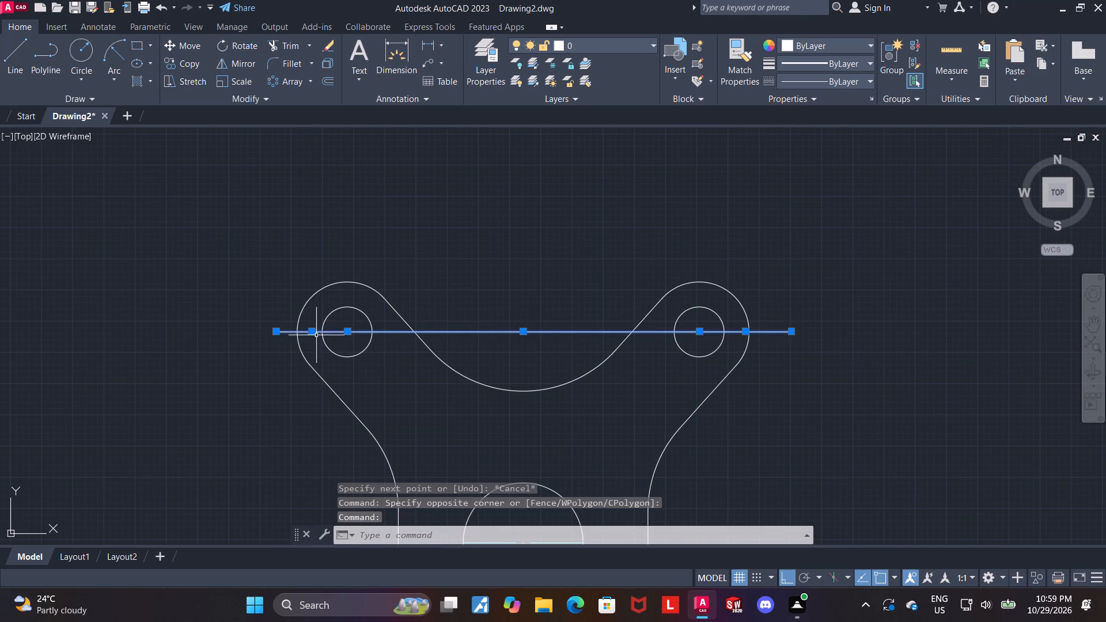
key(j)
key(Return)
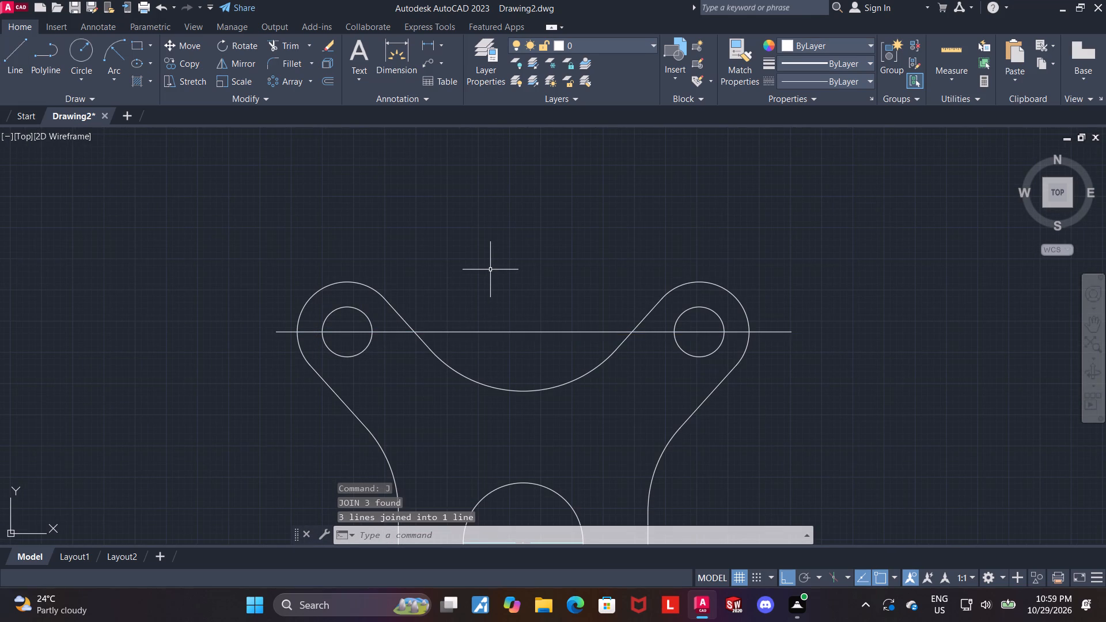
Give the joined horizontal line through the arm holes the ACAD_ISO04W100 linetype and cyan colour.
click(444, 305)
click(530, 340)
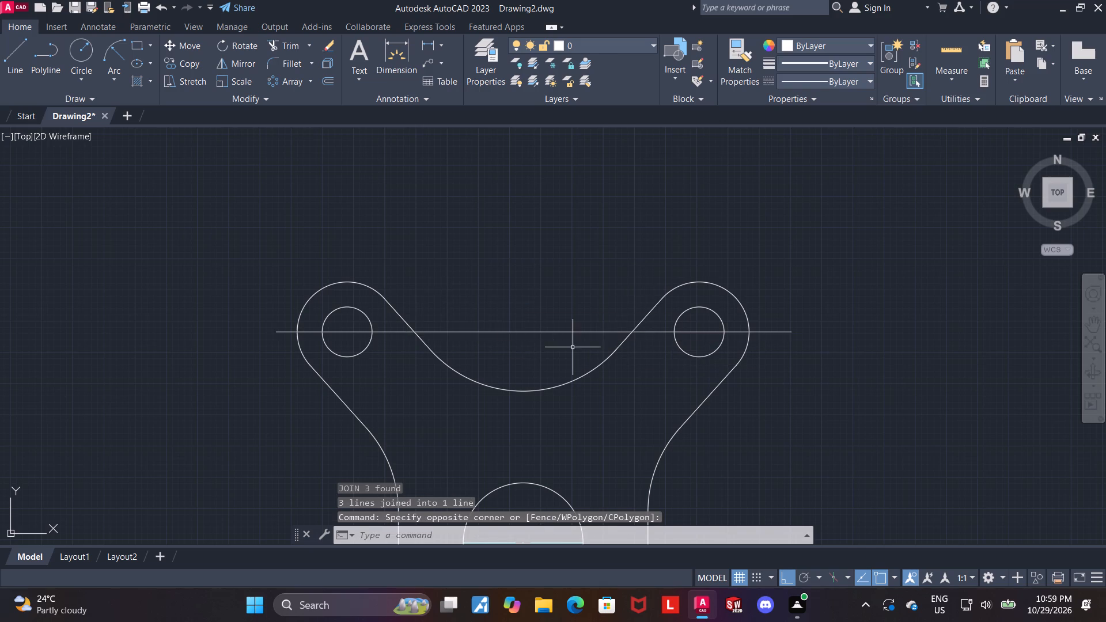
click(573, 348)
click(514, 285)
click(862, 79)
click(827, 132)
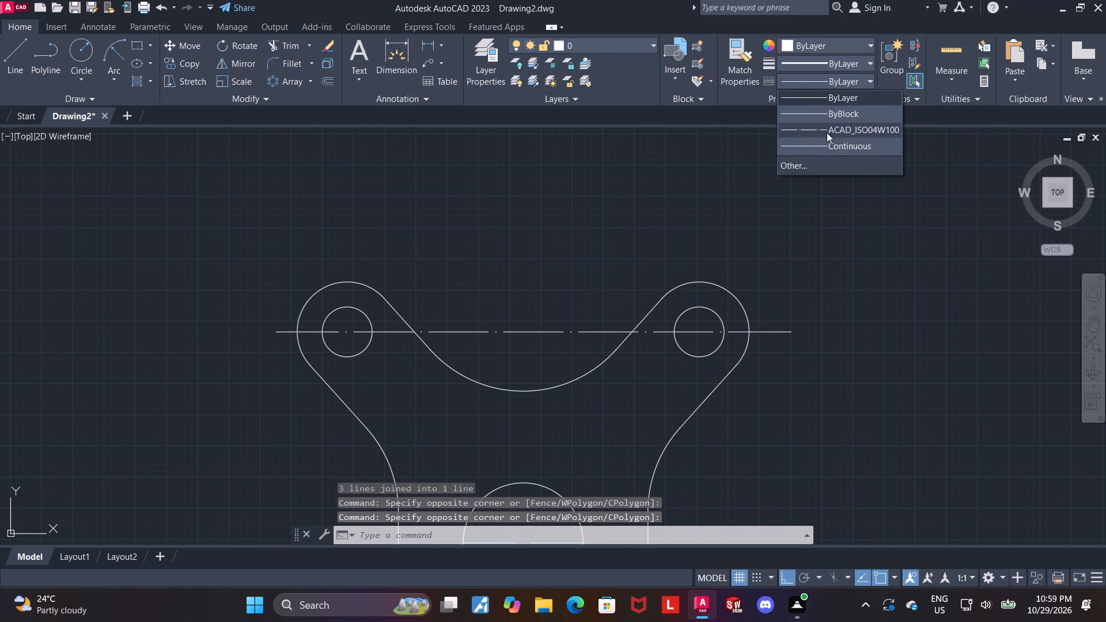
click(814, 42)
click(827, 179)
key(Escape)
Draw a 48-unit vertical line through the large central hole, from its top quadrant to its bottom quadrant.
scroll(810, 199, down, 1)
middle_drag(858, 314, 847, 299)
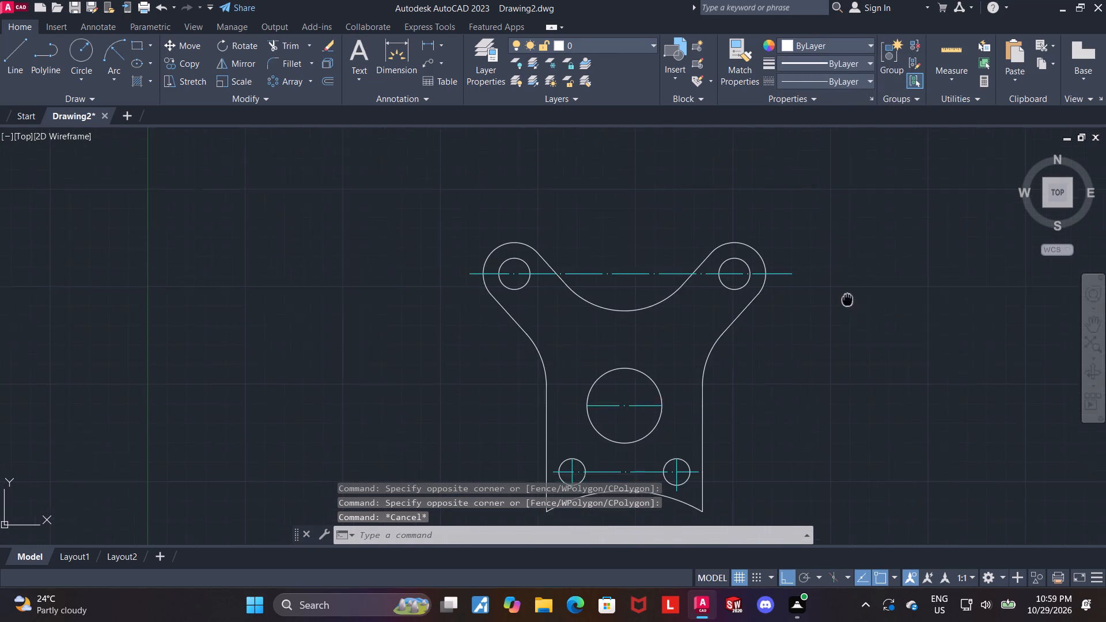
middle_drag(847, 299, 830, 270)
scroll(711, 324, down, 1)
middle_drag(869, 371, 842, 333)
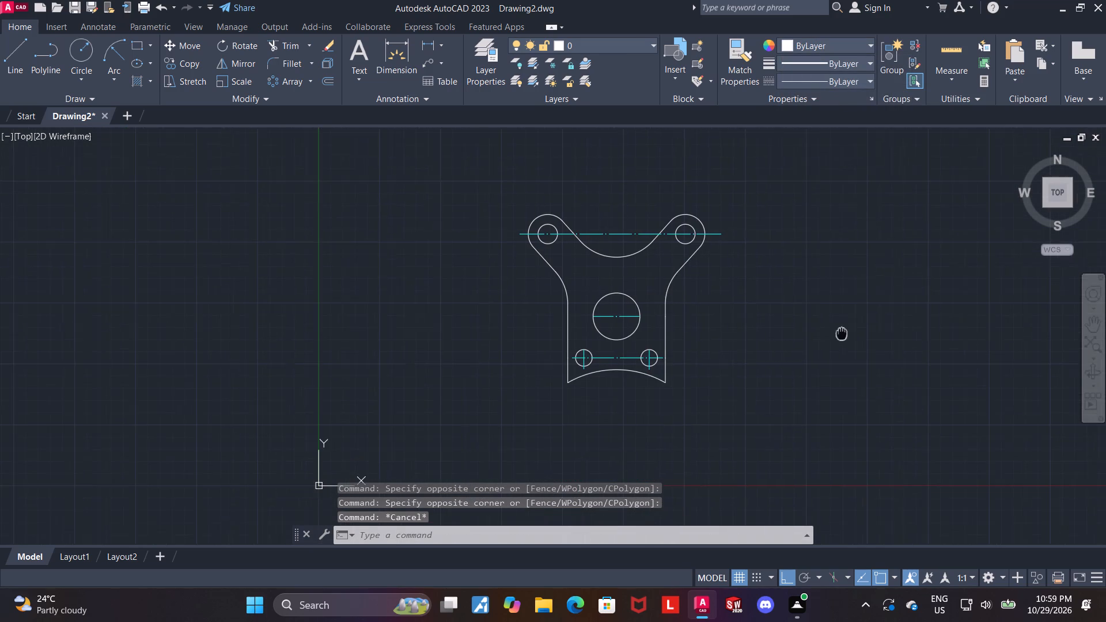
middle_drag(842, 333, 842, 333)
scroll(635, 311, up, 2)
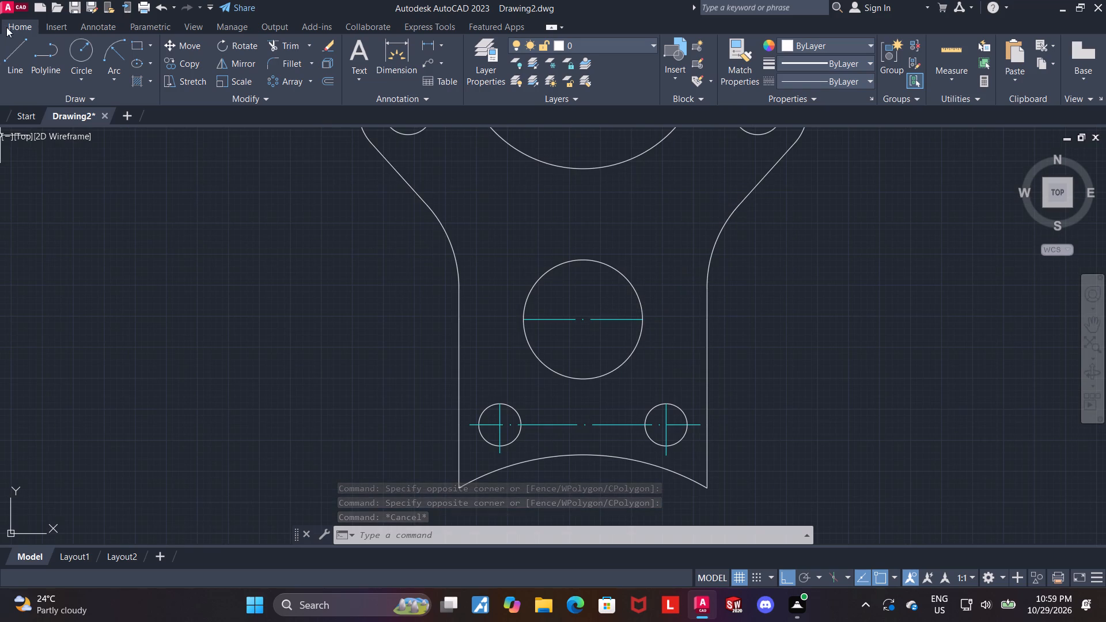
click(12, 51)
click(582, 261)
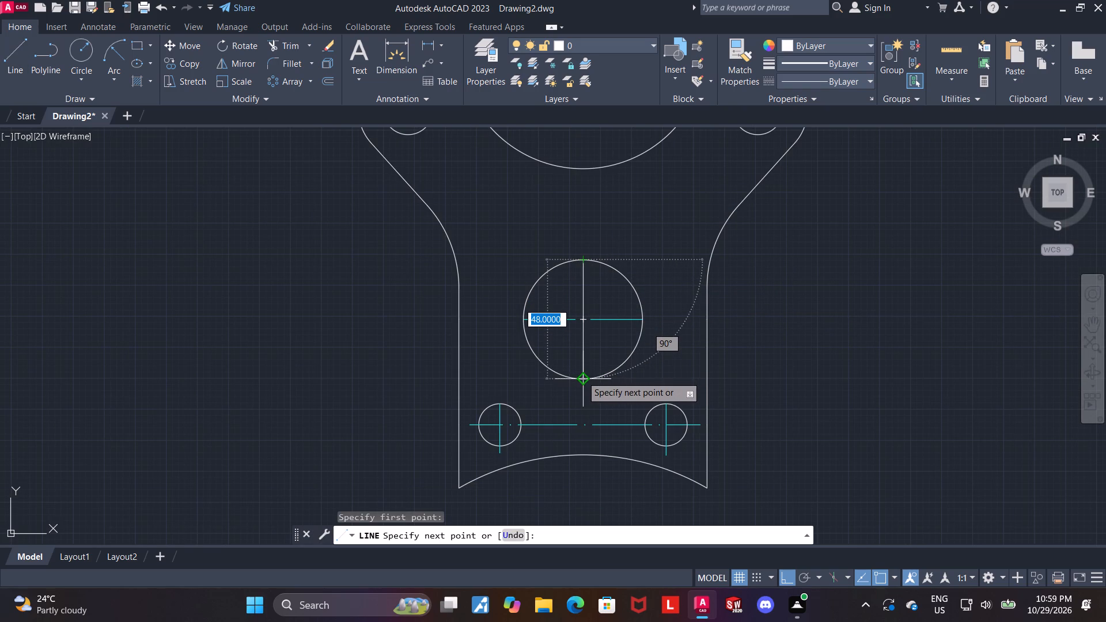
click(582, 376)
key(Escape)
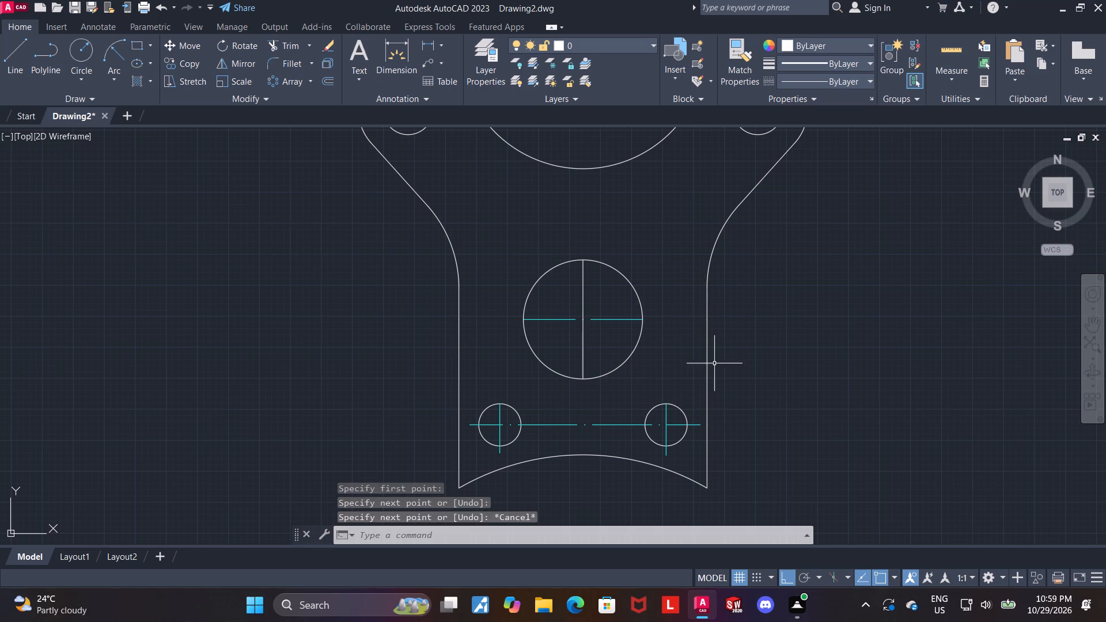
key(Escape)
Give the vertical line in the central hole the ACAD_ISO04W100 linetype and cyan colour.
scroll(664, 358, up, 1)
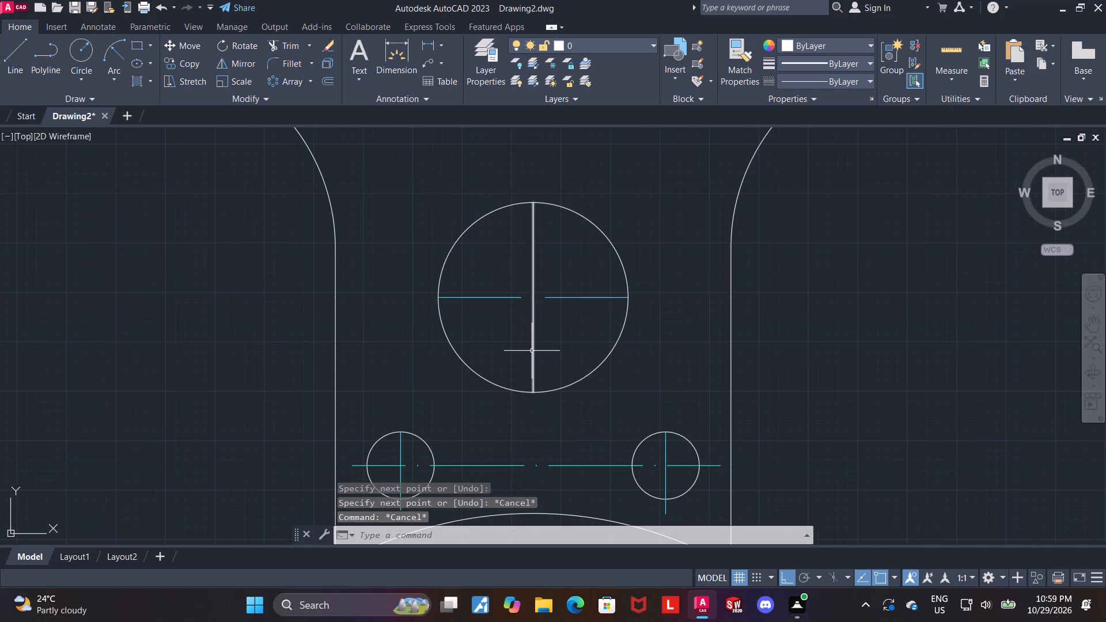
click(532, 351)
click(851, 85)
click(843, 128)
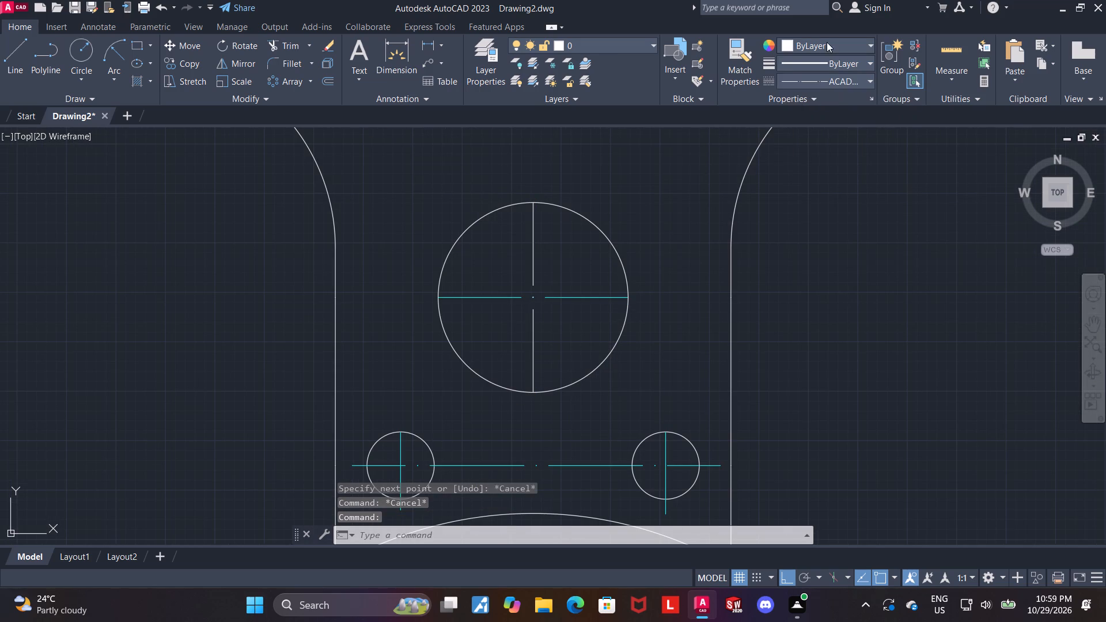
click(827, 42)
click(834, 181)
key(Escape)
With Ortho off, draw a closed diamond of lines connecting the four quadrant points of the central circle.
click(7, 55)
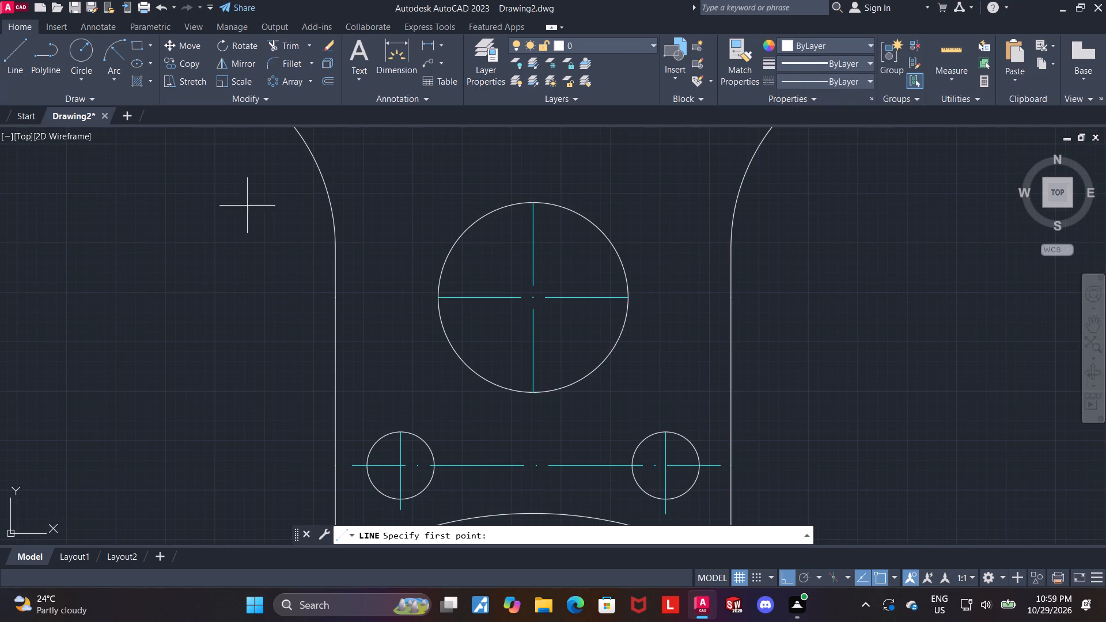
click(531, 204)
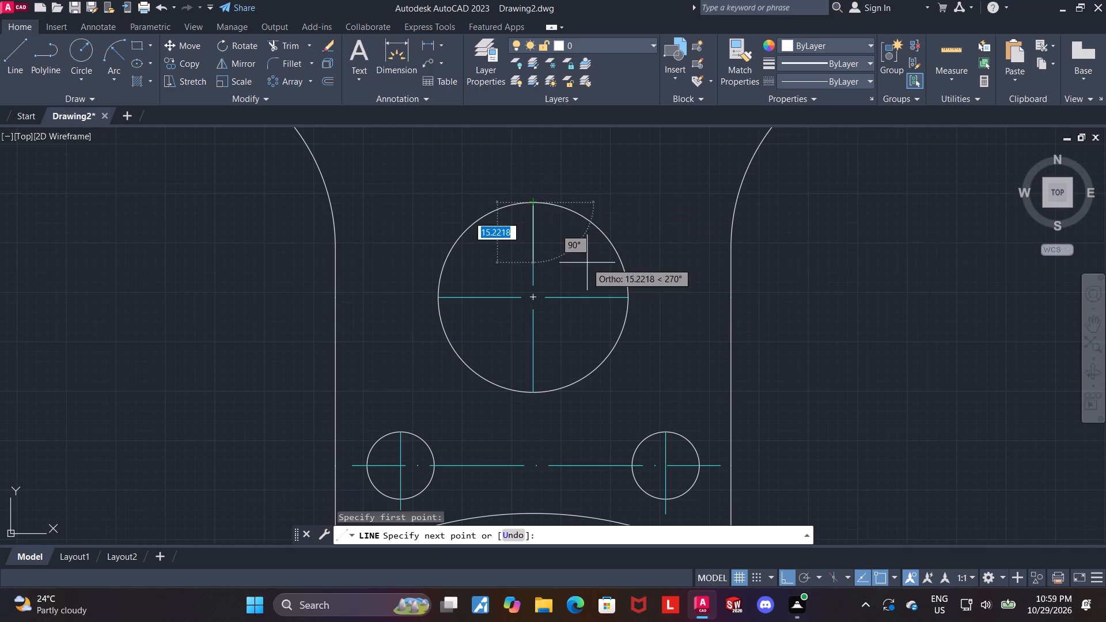
key(F8)
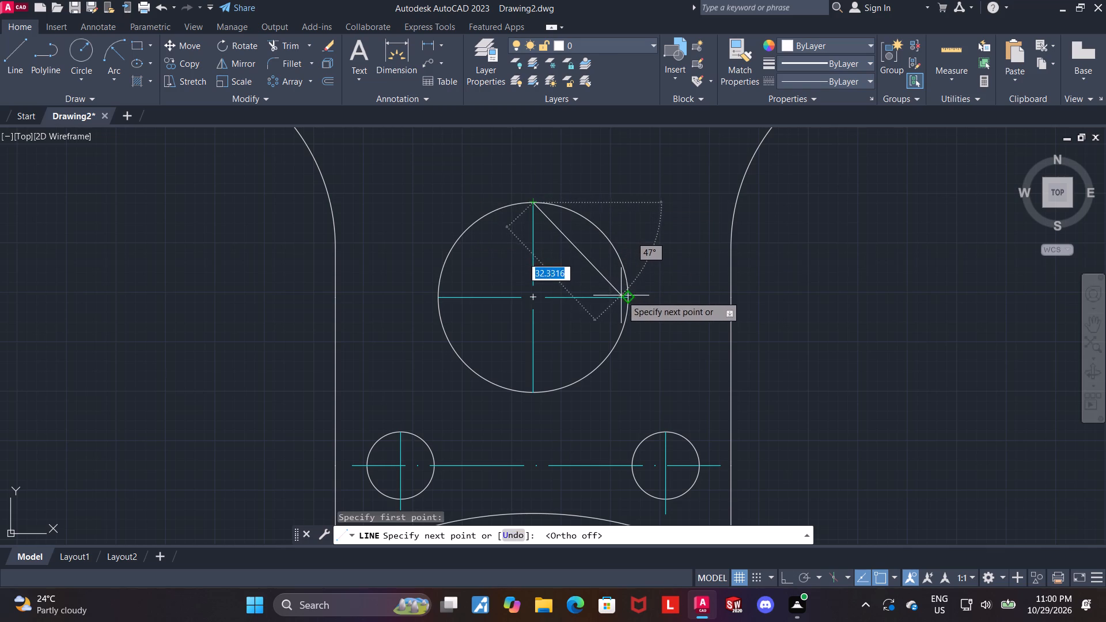
click(627, 297)
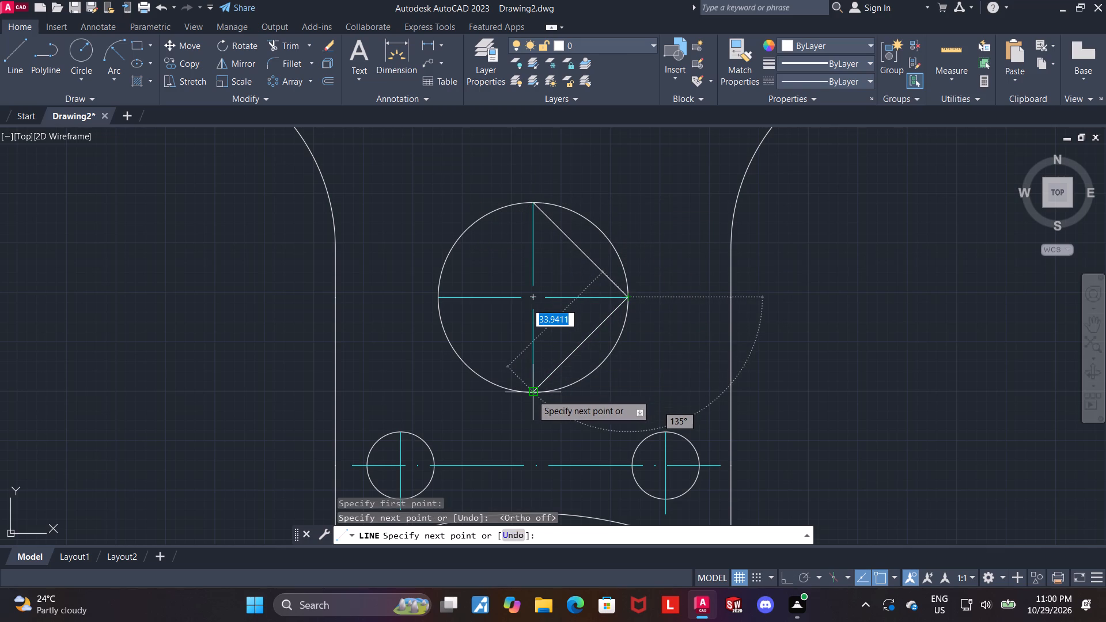
click(532, 395)
click(438, 298)
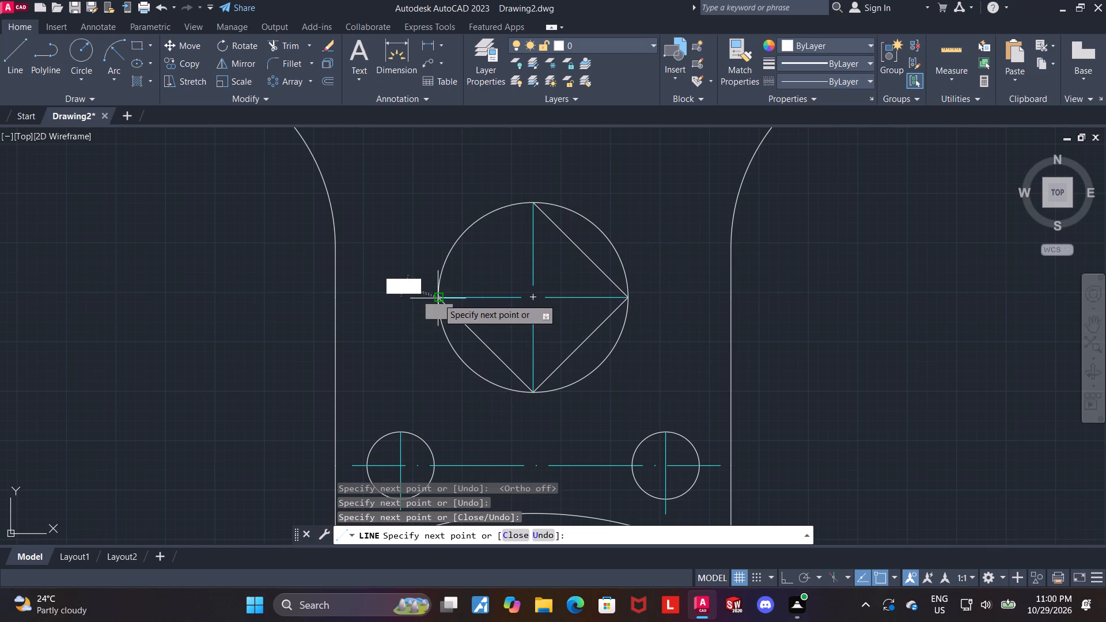
click(531, 202)
key(Escape)
key(Escape)
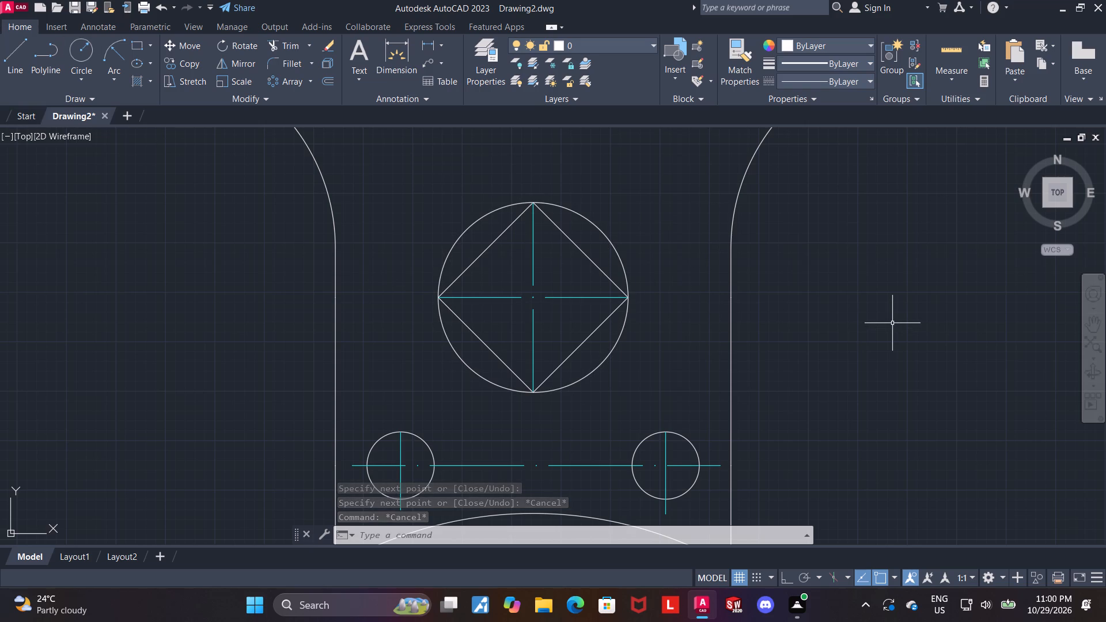
Give the large central circle the ACAD_ISO04W100 linetype and cyan colour.
click(607, 232)
click(601, 236)
click(865, 80)
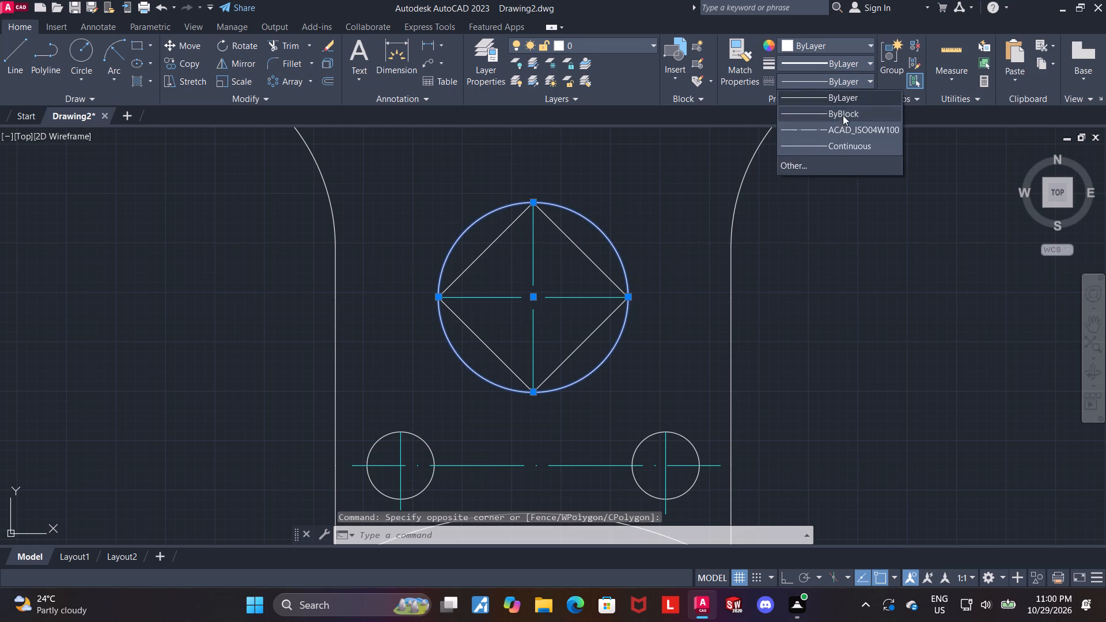
click(835, 129)
click(839, 48)
click(832, 185)
key(Escape)
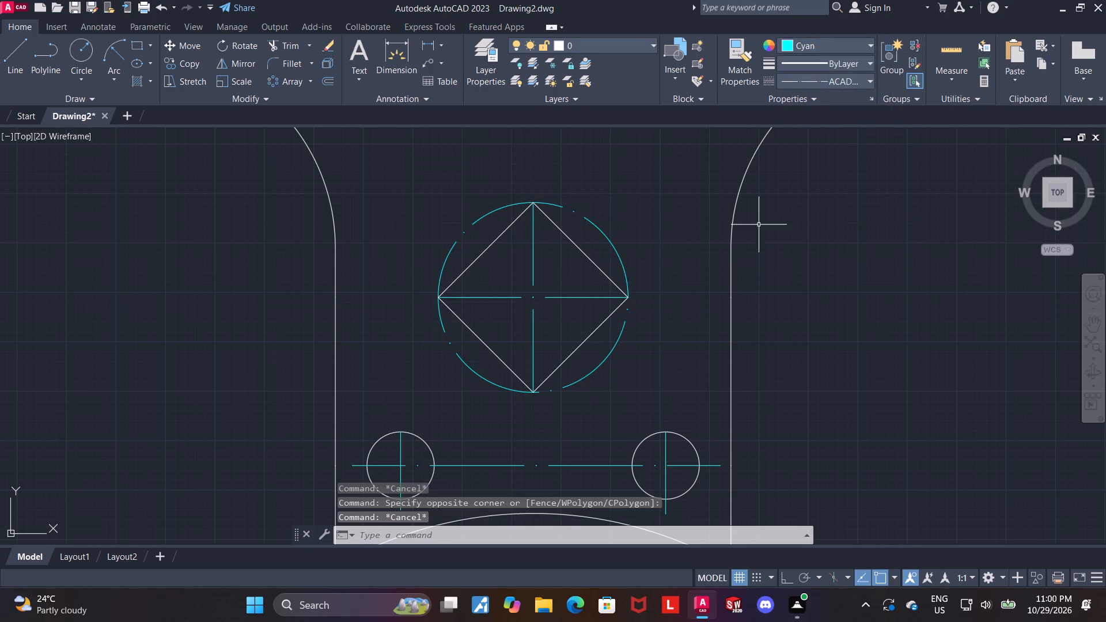
Draw a line about 32.7 units long from the central circle's centre, up to the right at 45 degrees, passing beyond the circle.
click(25, 50)
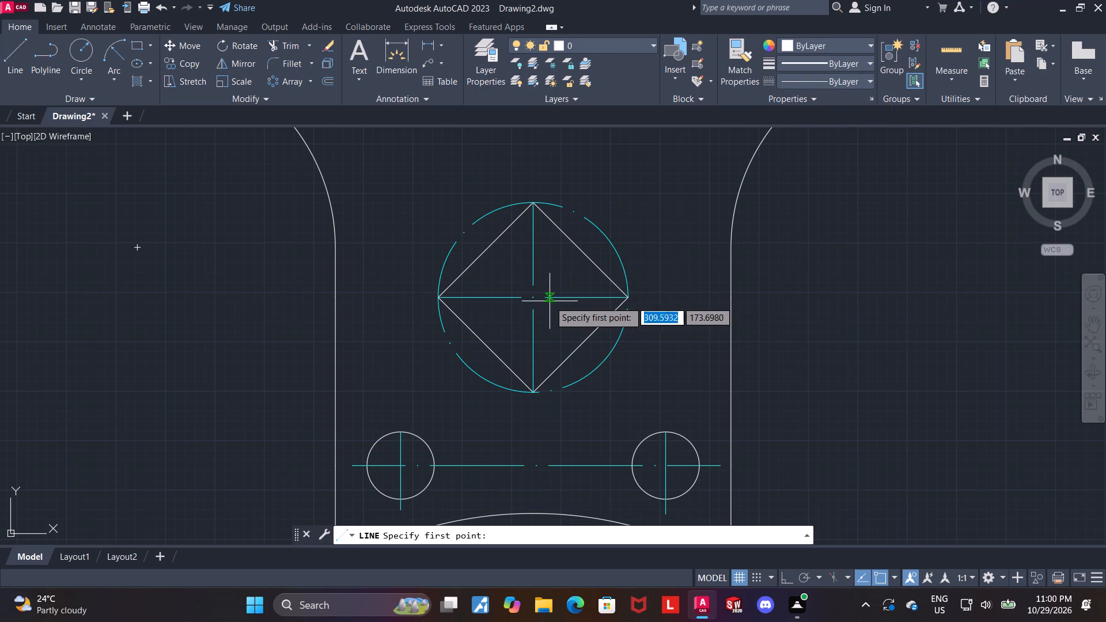
click(532, 297)
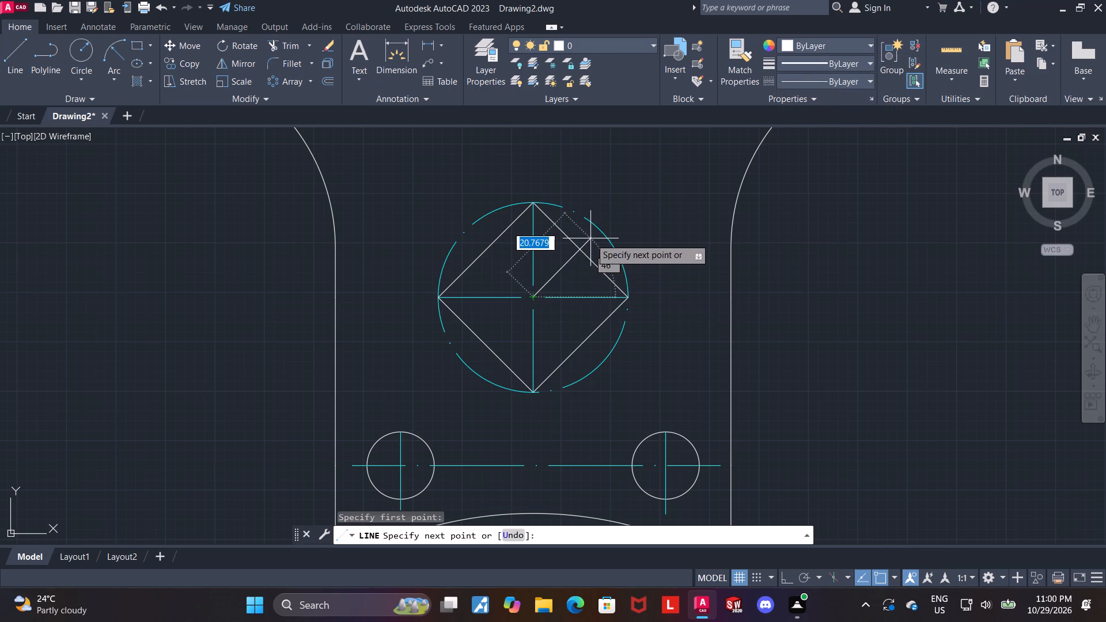
key(Tab)
text(45)
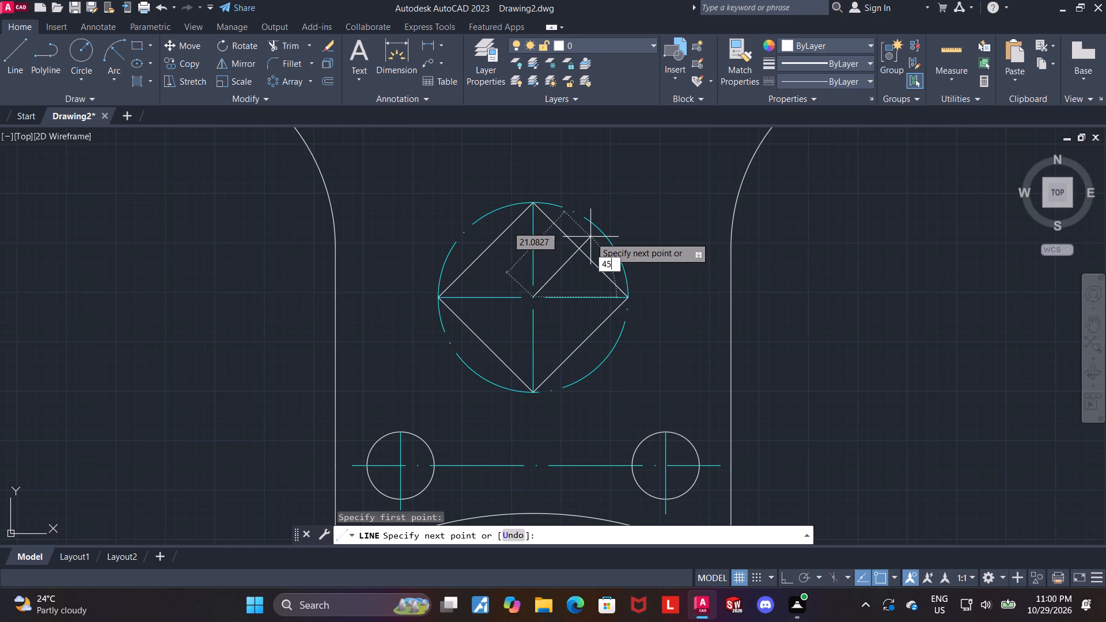
key(Tab)
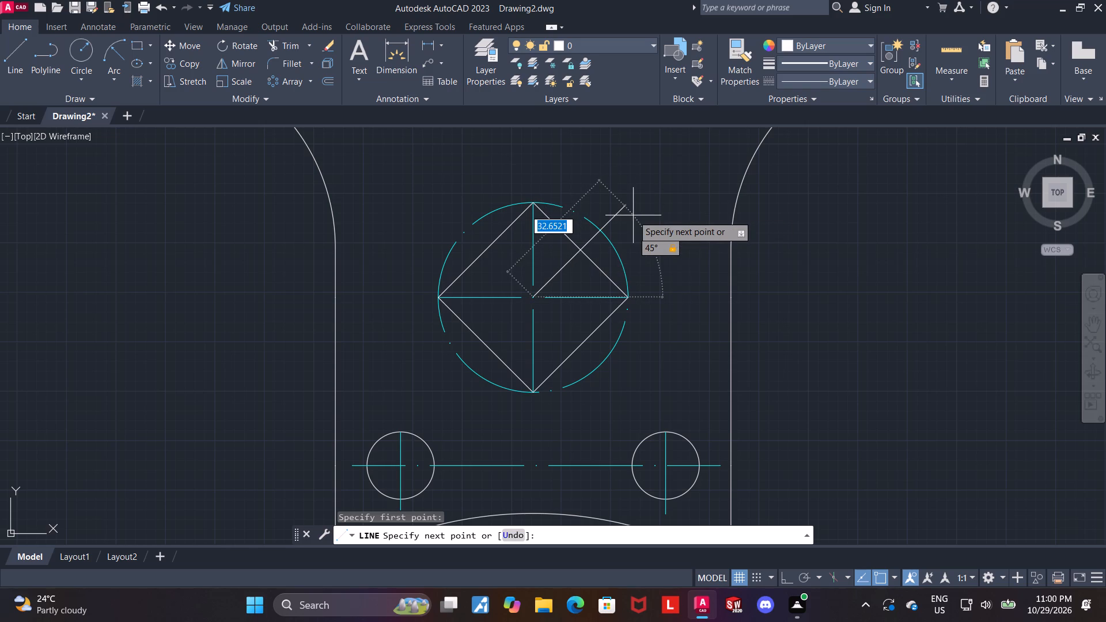
key(Tab)
text(45)
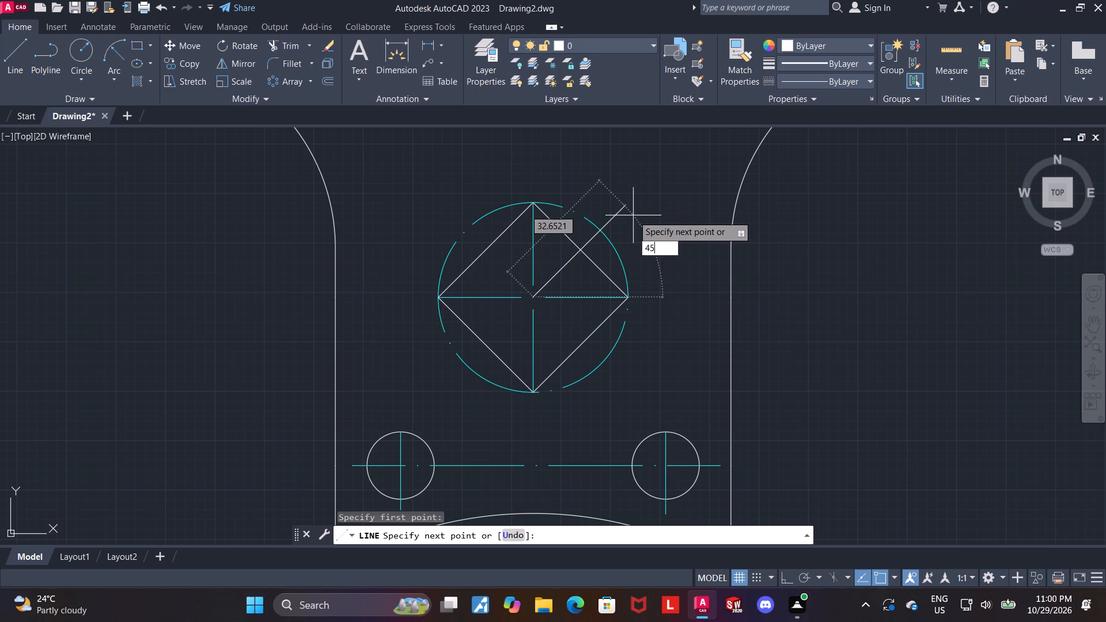
key(Return)
key(Escape)
Draw a second line from the central circle's centre, down to the right at 45 degrees, passing beyond the circle.
click(13, 48)
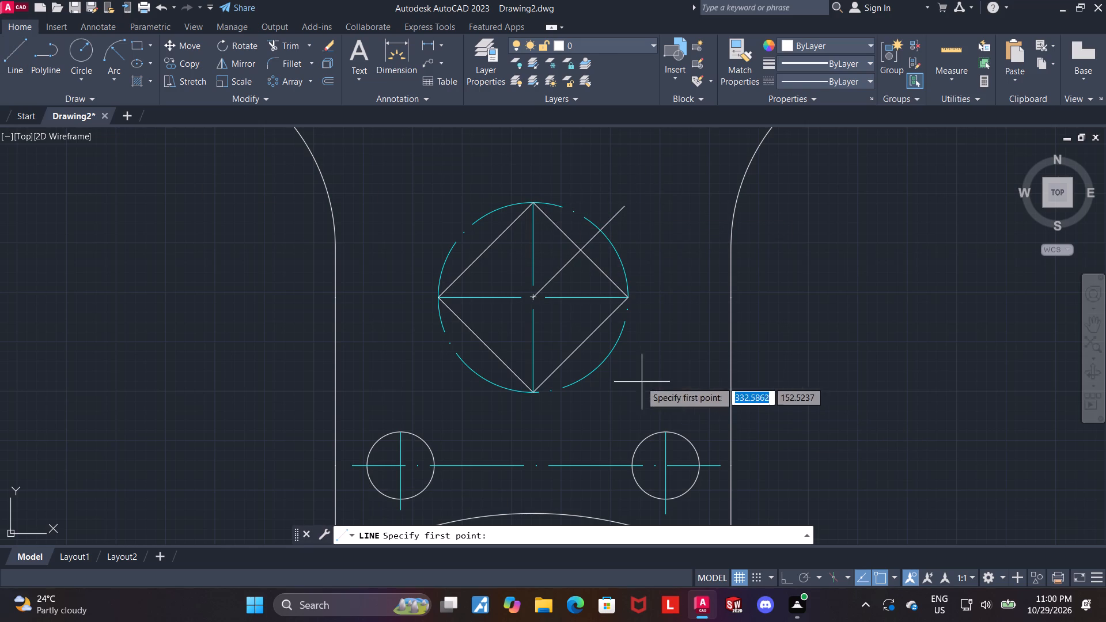
click(532, 297)
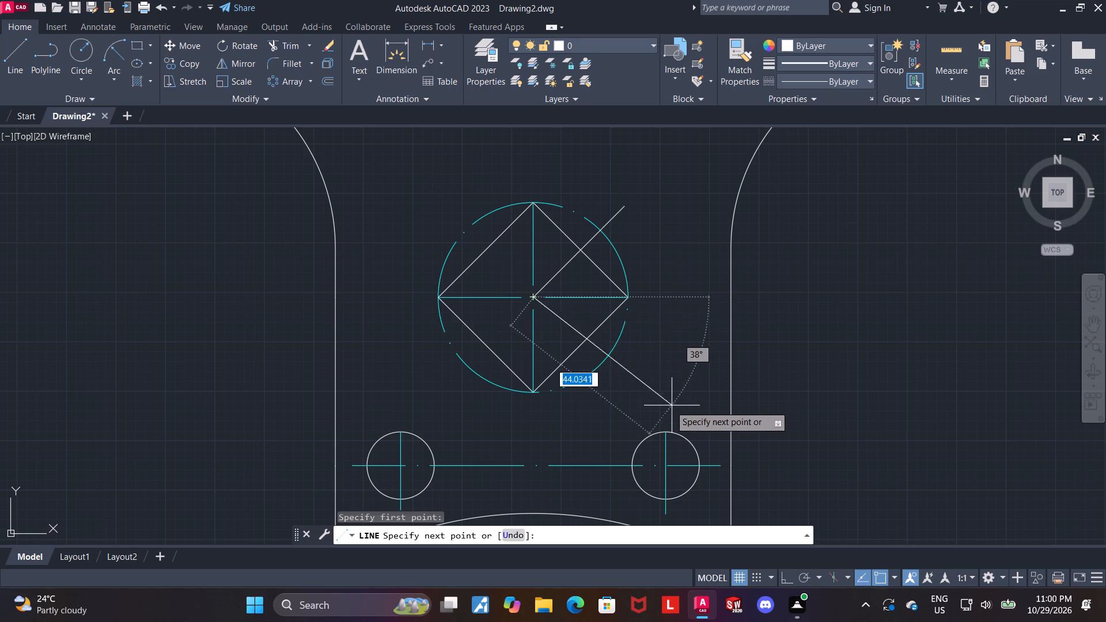
key(Tab)
text(45)
key(Return)
key(Escape)
key(Escape)
Trim the ends of both 45-degree lines that extend outside the central circle.
click(287, 51)
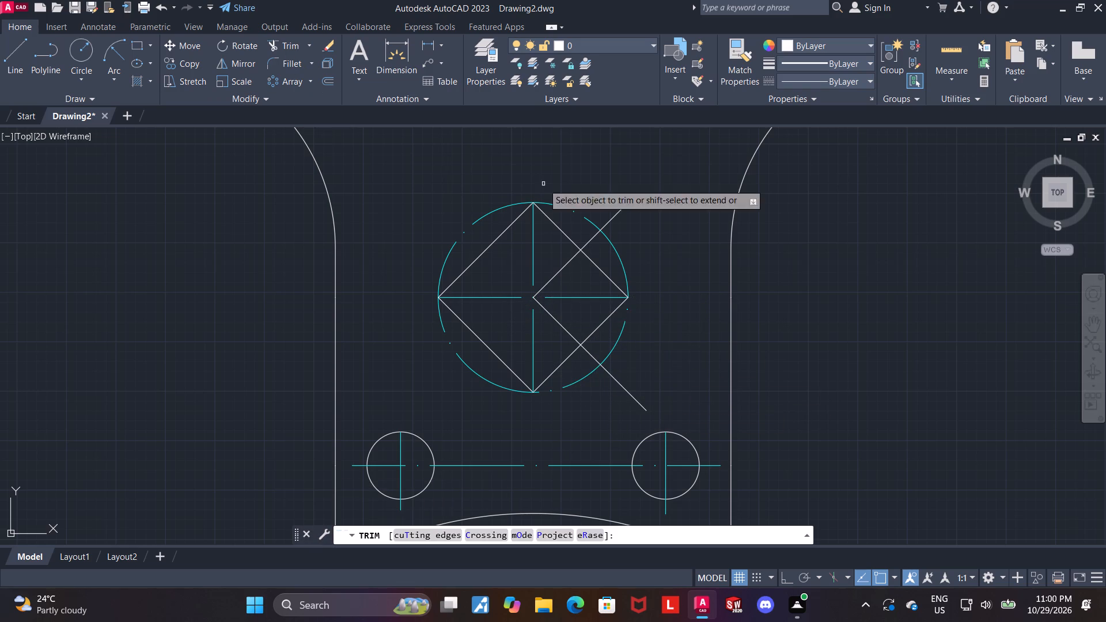
drag(626, 223, 614, 202)
drag(639, 353, 615, 392)
key(Escape)
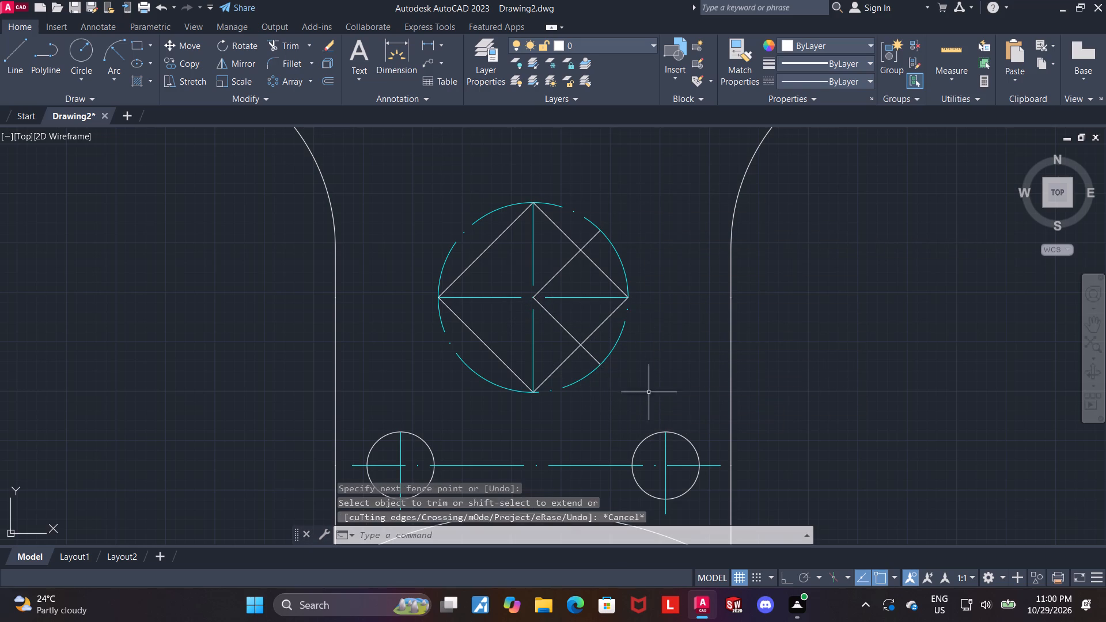
key(Escape)
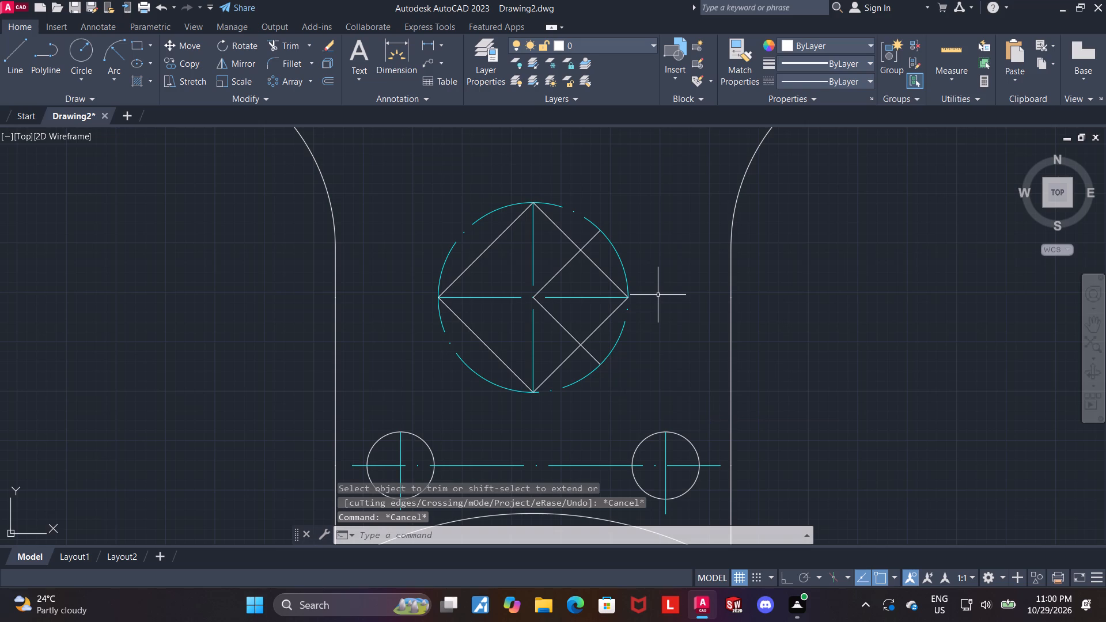
With Ortho on, draw a horizontal line leftward from the upper 45-degree line's outer end to just beyond the central circle.
click(6, 64)
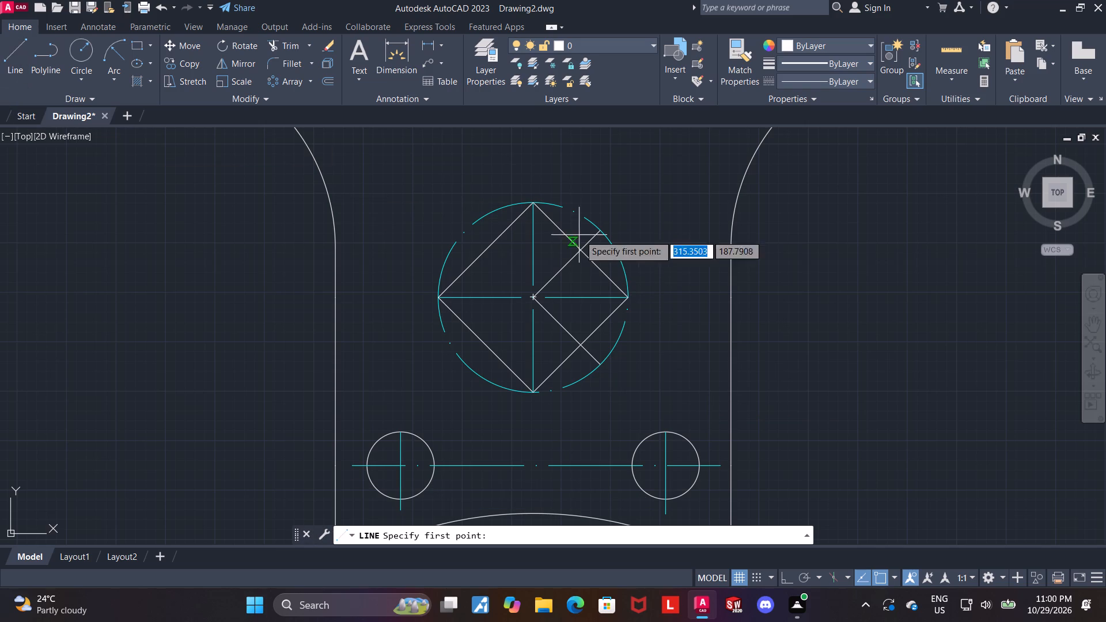
click(600, 230)
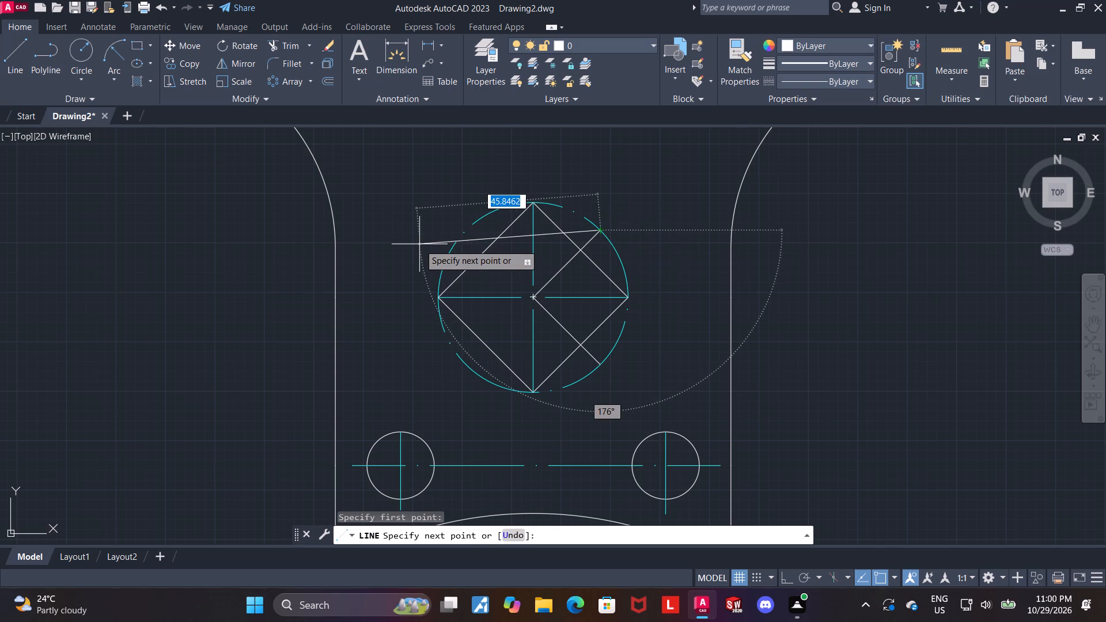
key(F8)
click(421, 238)
key(Escape)
click(279, 34)
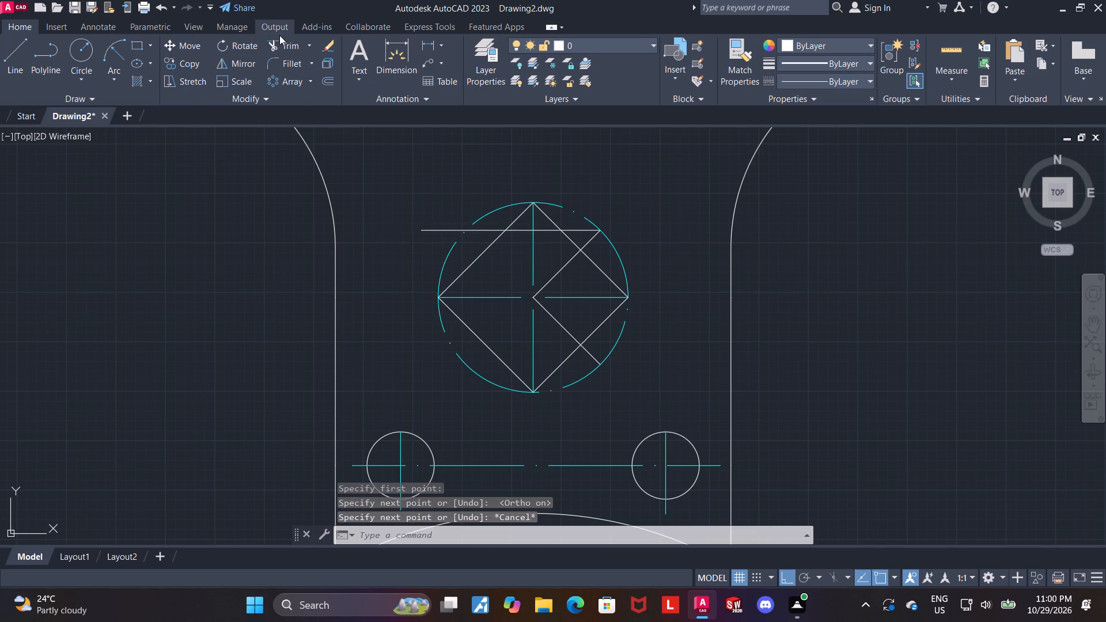
Trim the left end of the upper horizontal line that extends outside the central circle.
click(24, 28)
click(278, 48)
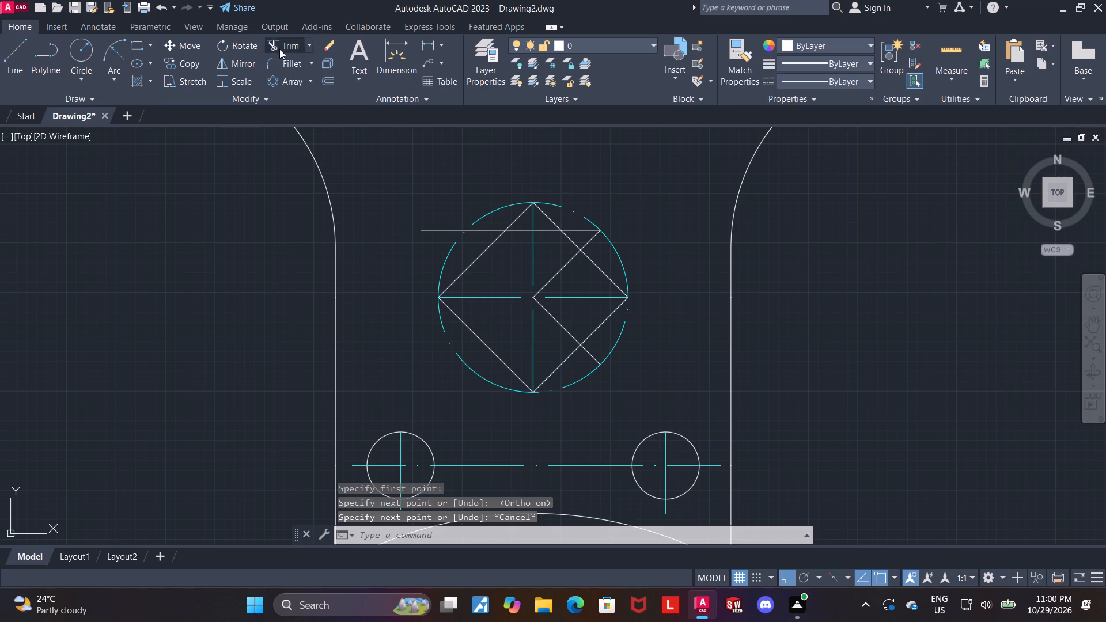
drag(451, 198, 416, 244)
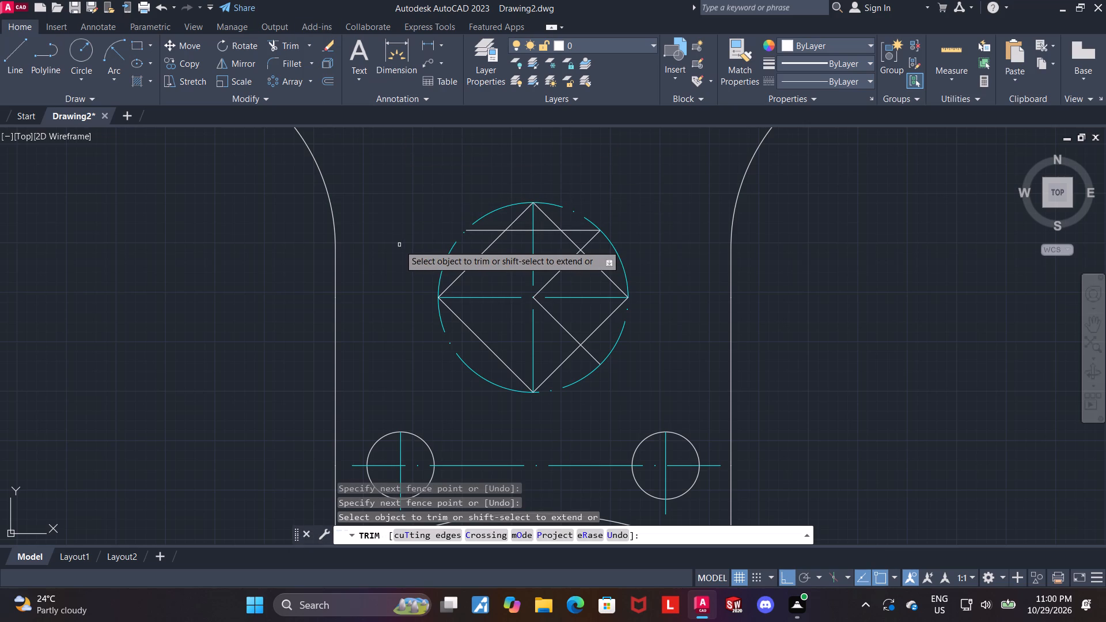
key(Escape)
Draw a vertical line joining the outer ends of the upper and lower 45-degree lines.
click(11, 53)
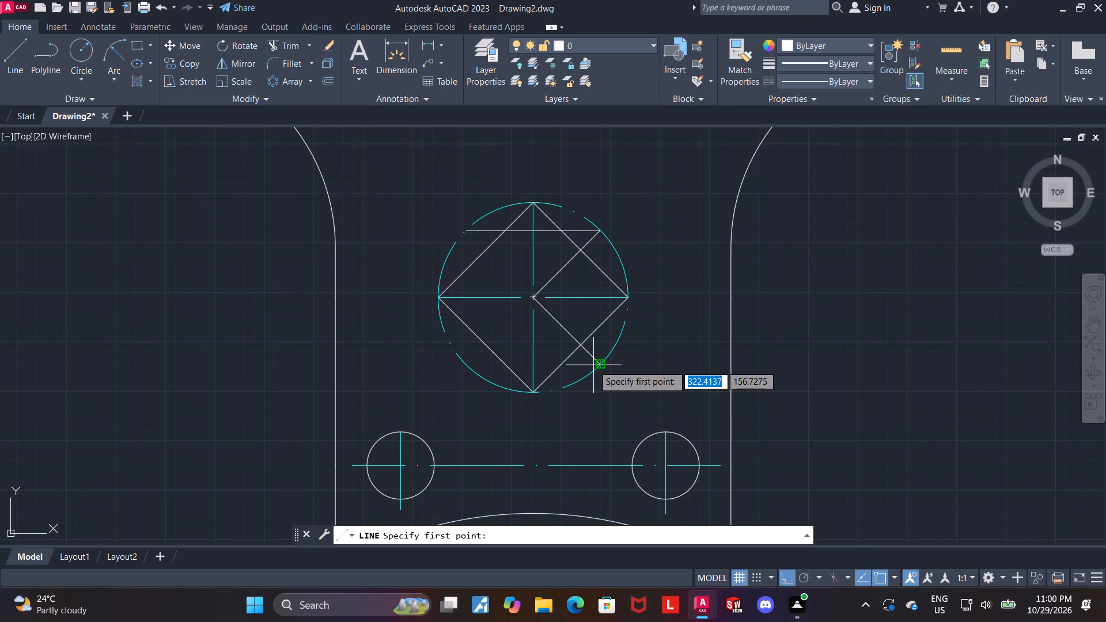
click(599, 233)
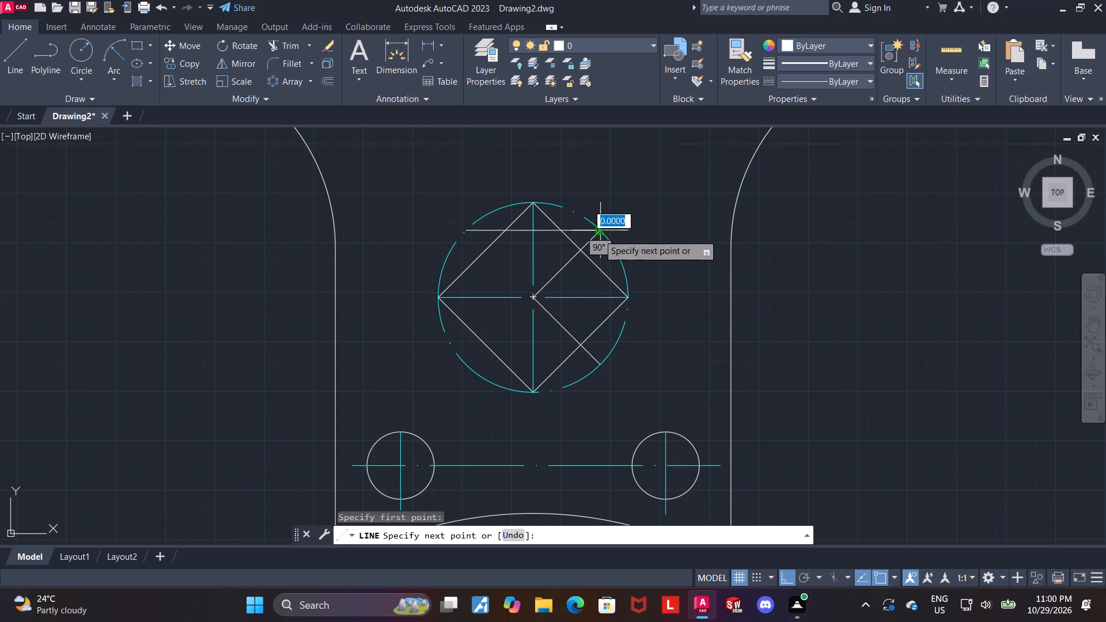
click(599, 366)
key(Escape)
key(Escape)
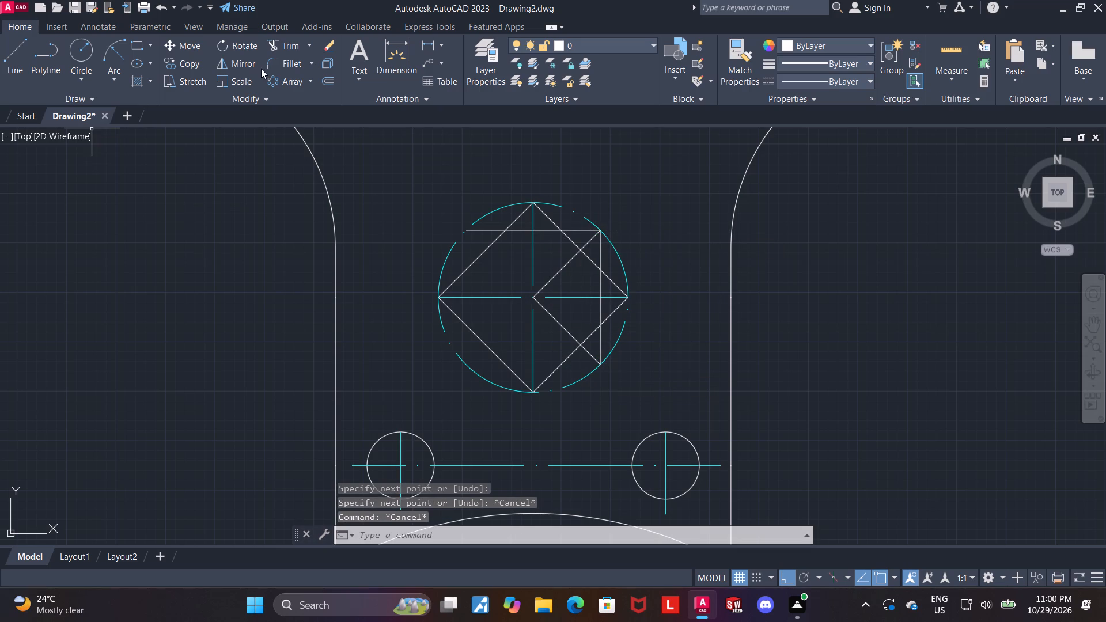
Draw a horizontal line about 53 units long leftward from the lower 45-degree line's outer end, passing beyond the central circle.
click(28, 52)
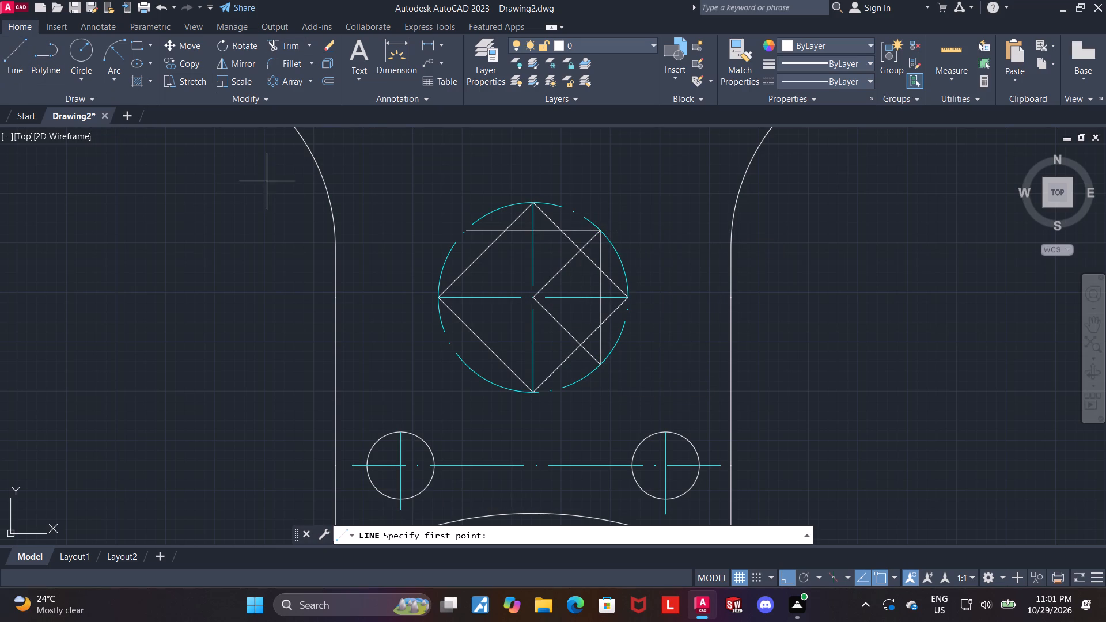
click(600, 367)
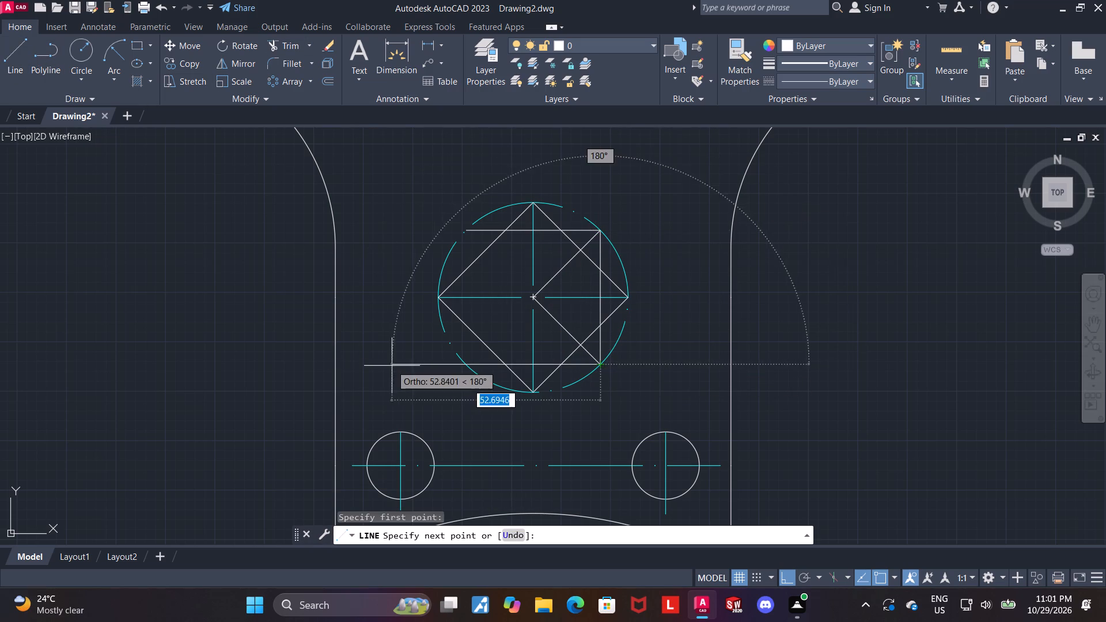
click(392, 366)
key(Escape)
Trim the left end of the lower horizontal line that extends outside the central circle.
click(294, 43)
drag(418, 343, 408, 382)
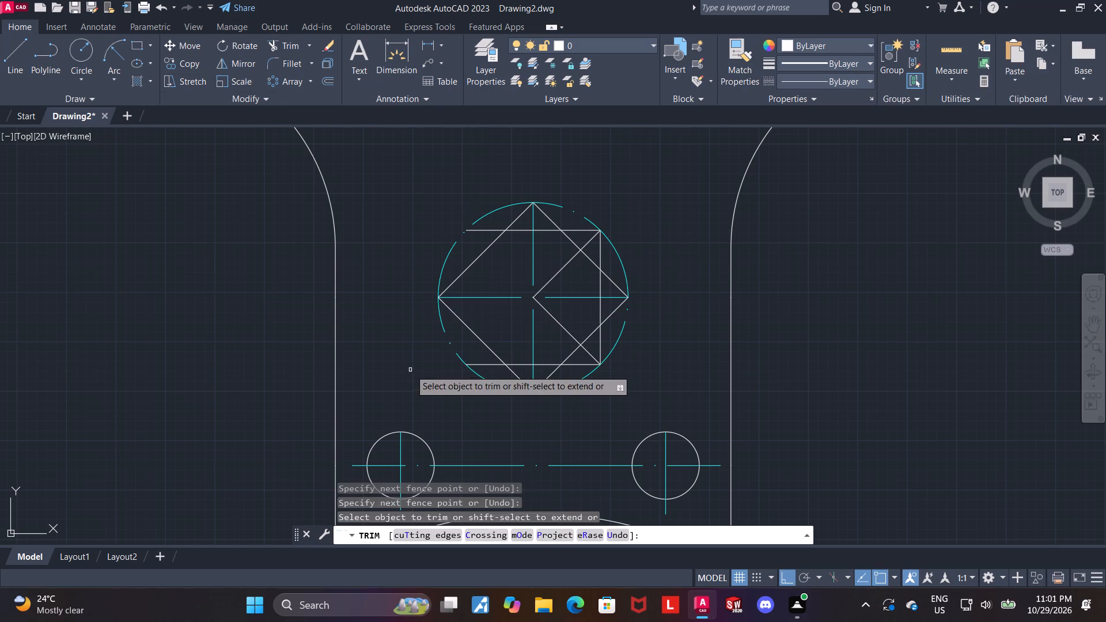
key(Escape)
Draw a vertical line joining the left ends of the two horizontal lines to close the square inside the circle.
click(24, 45)
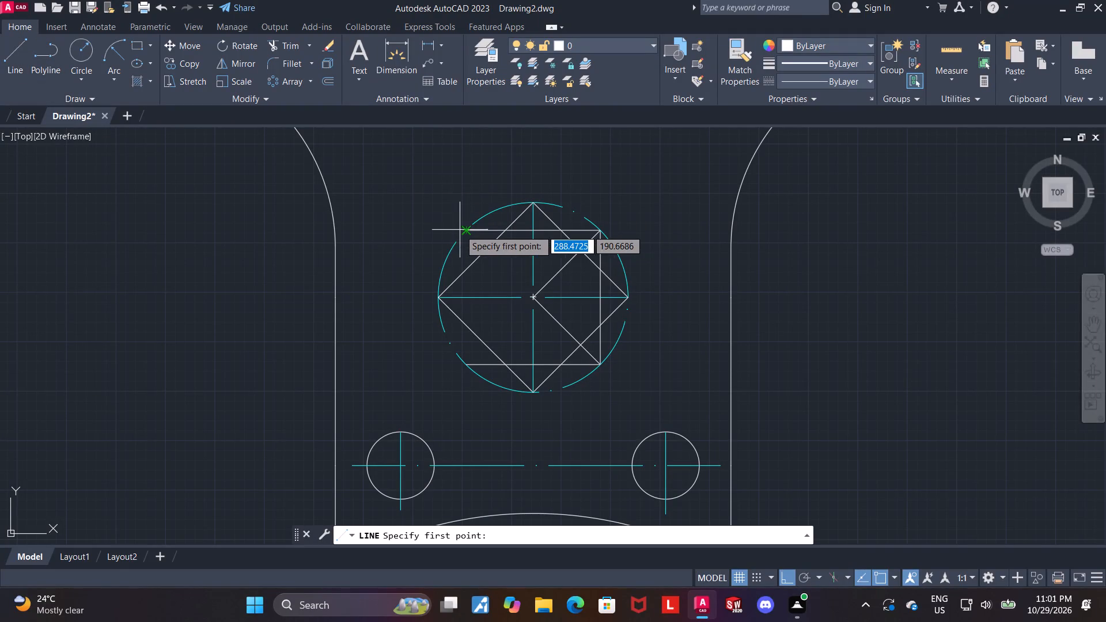
click(464, 230)
click(468, 361)
key(Escape)
key(Escape)
key(Escape)
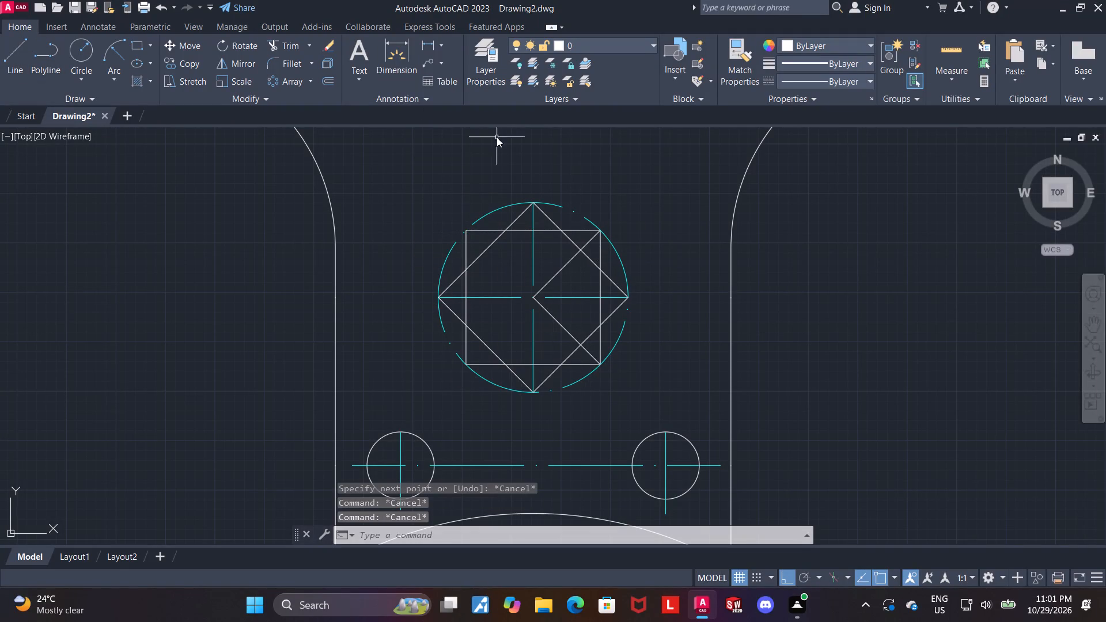
Trim away all segments of both 45-degree construction lines running from the circle's centre to the square's corners.
click(293, 48)
scroll(612, 260, down, 2)
scroll(589, 267, up, 2)
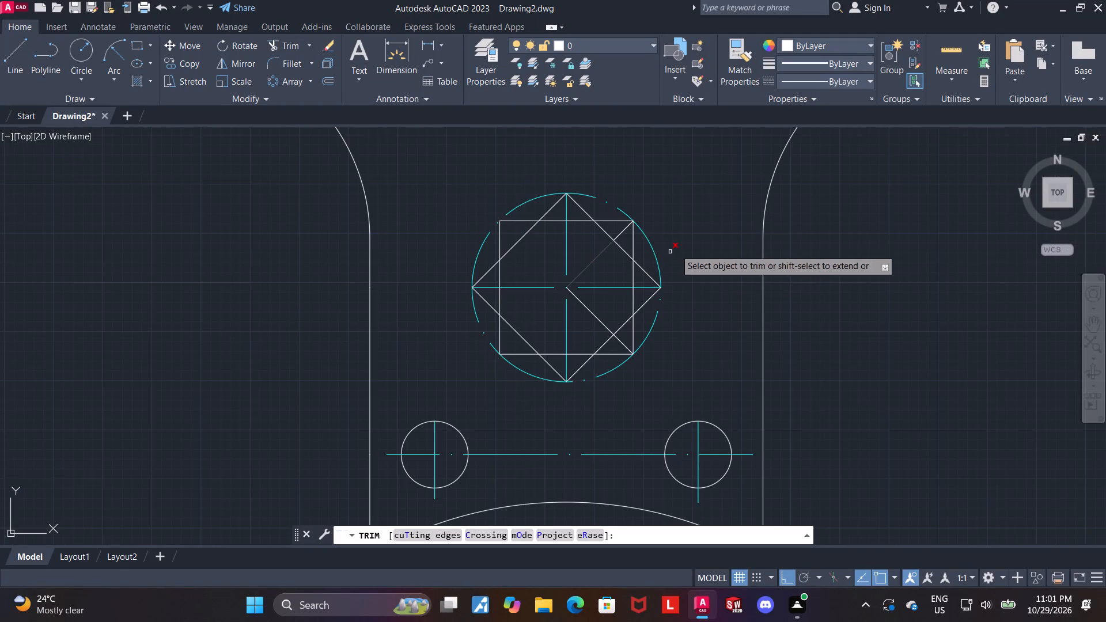
click(622, 229)
drag(602, 260, 593, 253)
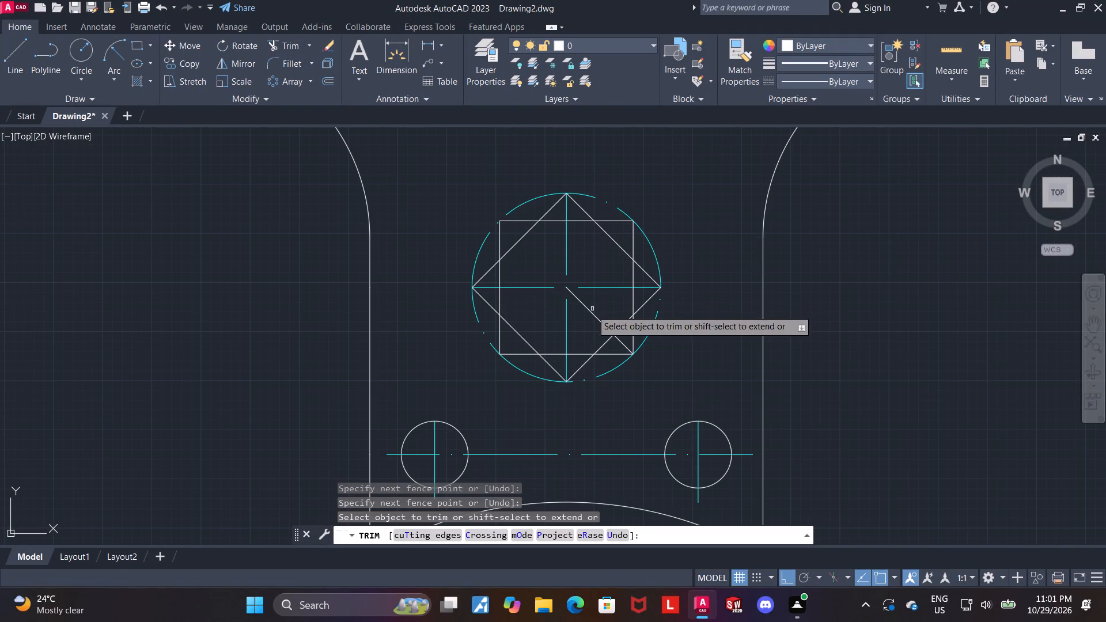
click(592, 310)
click(623, 343)
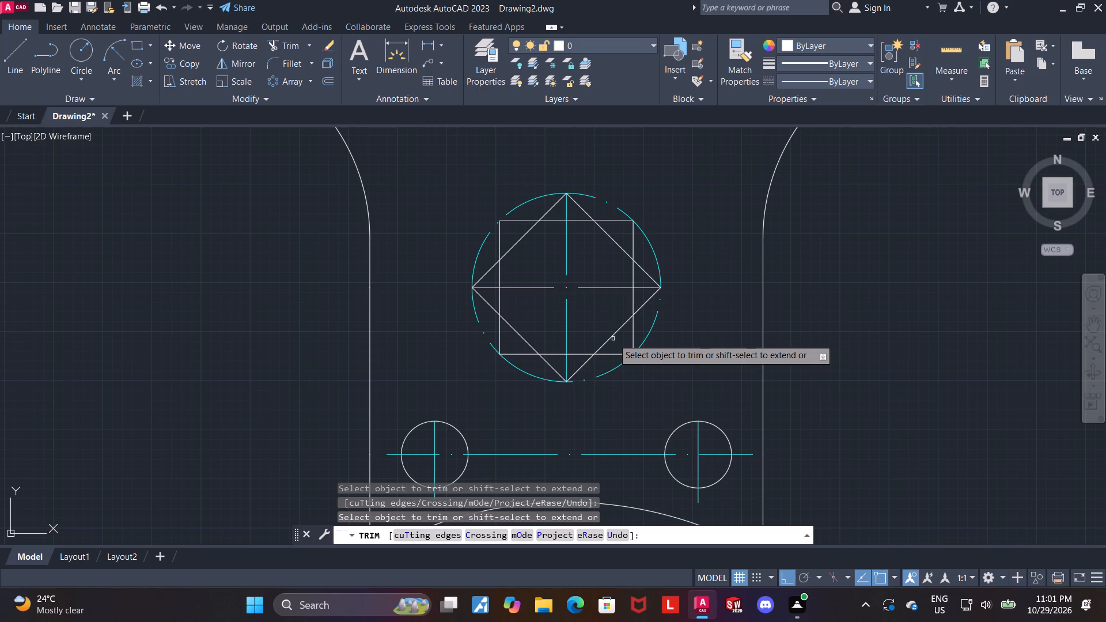
Trim the portions of the diamond's four sides that lie inside the square.
click(613, 337)
click(521, 335)
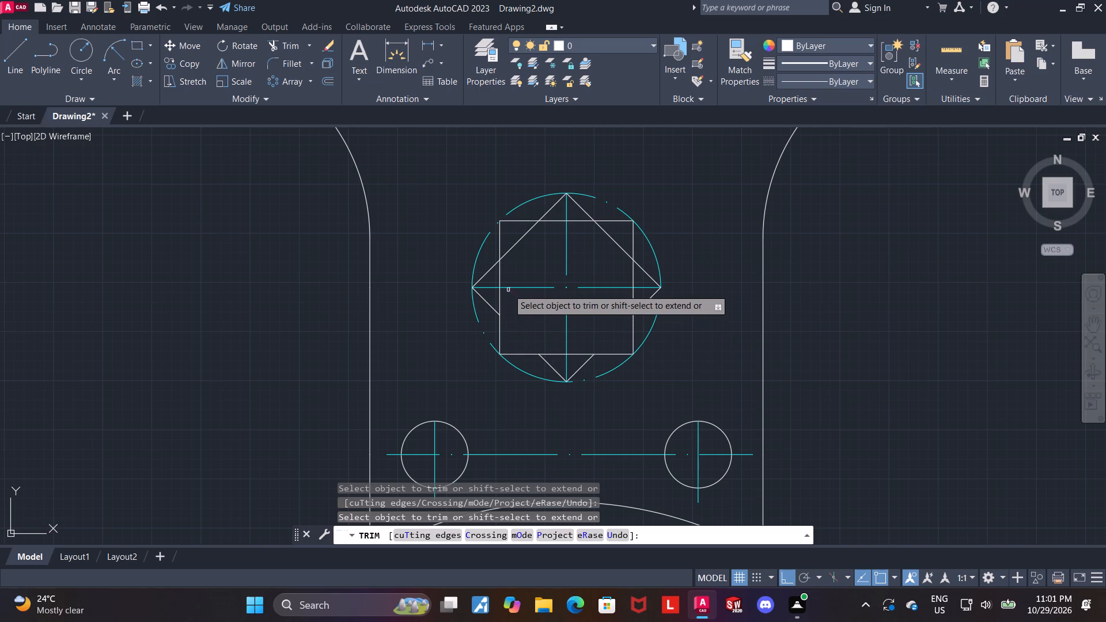
click(521, 239)
click(611, 237)
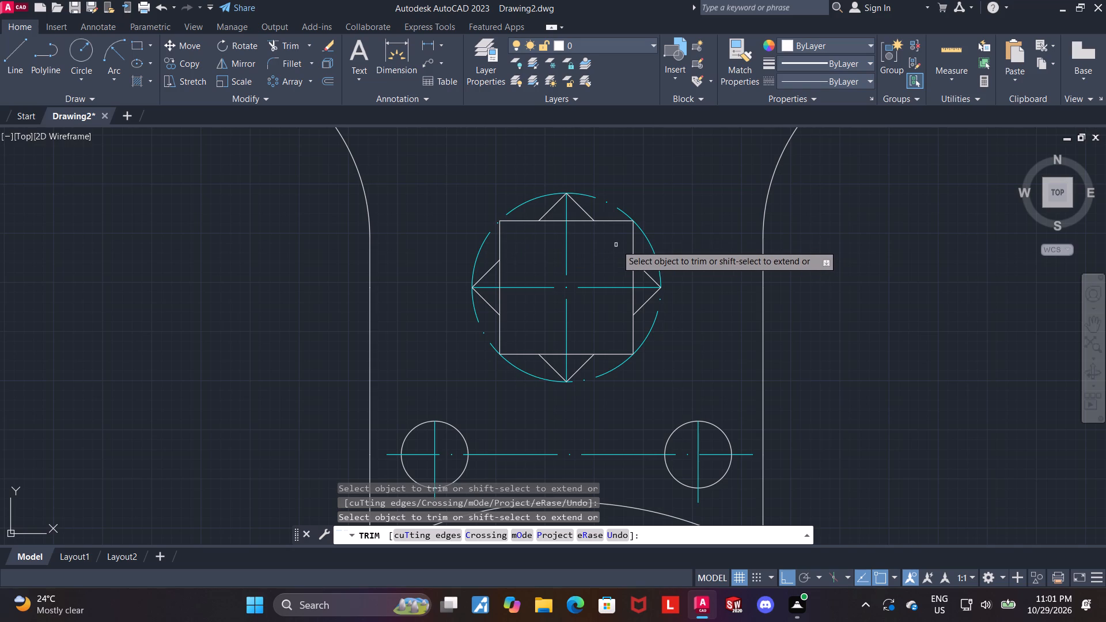
Trim the middle portions of the square's four sides inside the diamond's points, leaving an eight-pointed star outline.
click(559, 219)
click(579, 221)
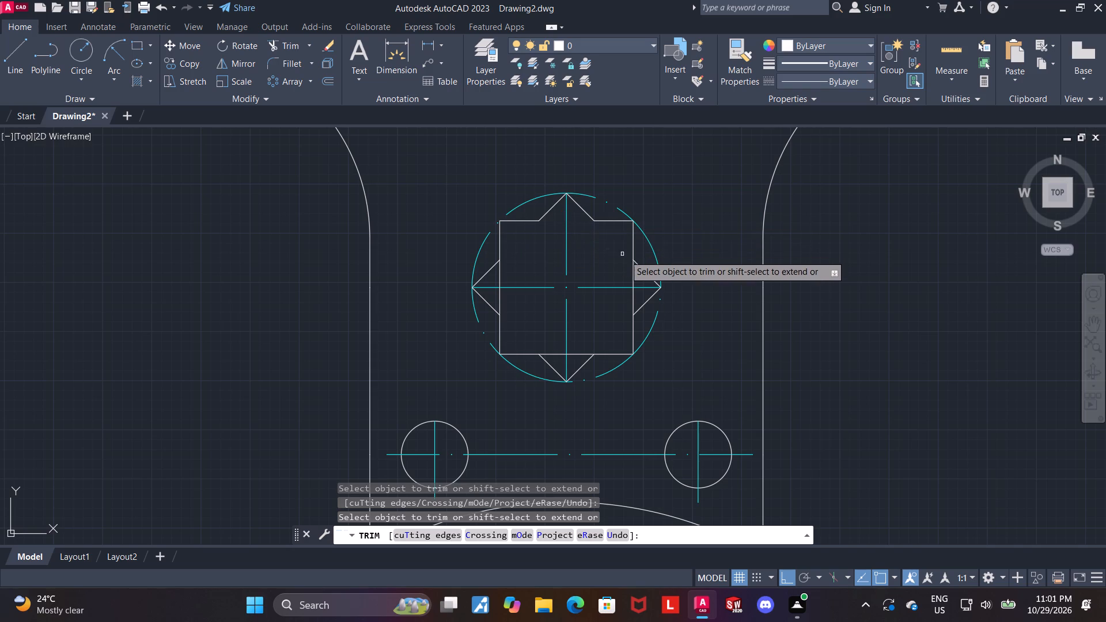
click(632, 270)
click(632, 302)
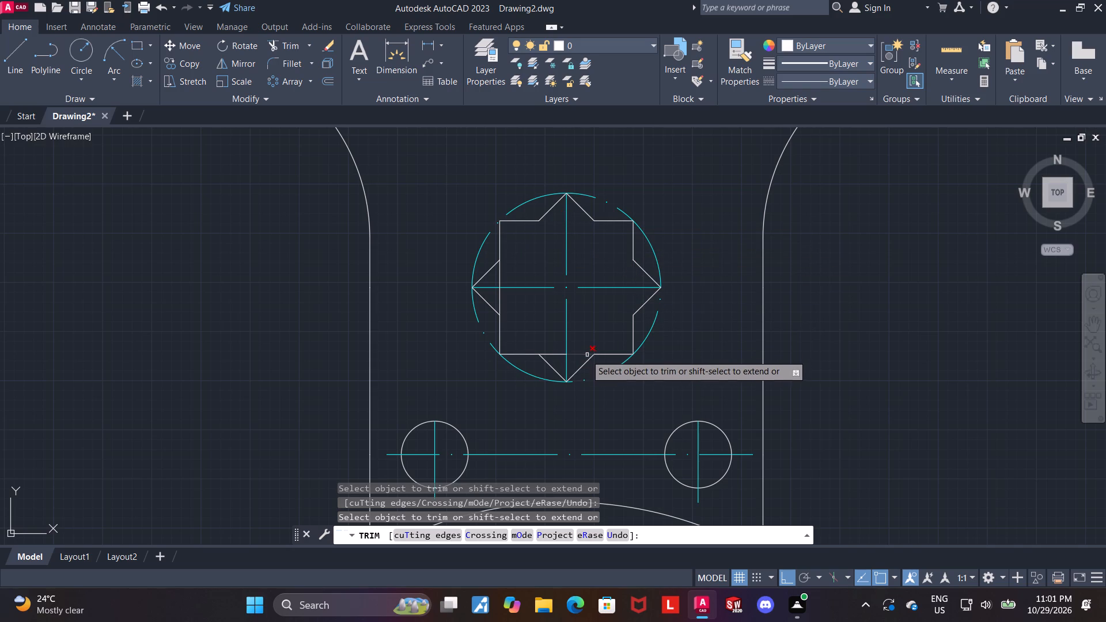
click(583, 354)
click(555, 354)
click(501, 304)
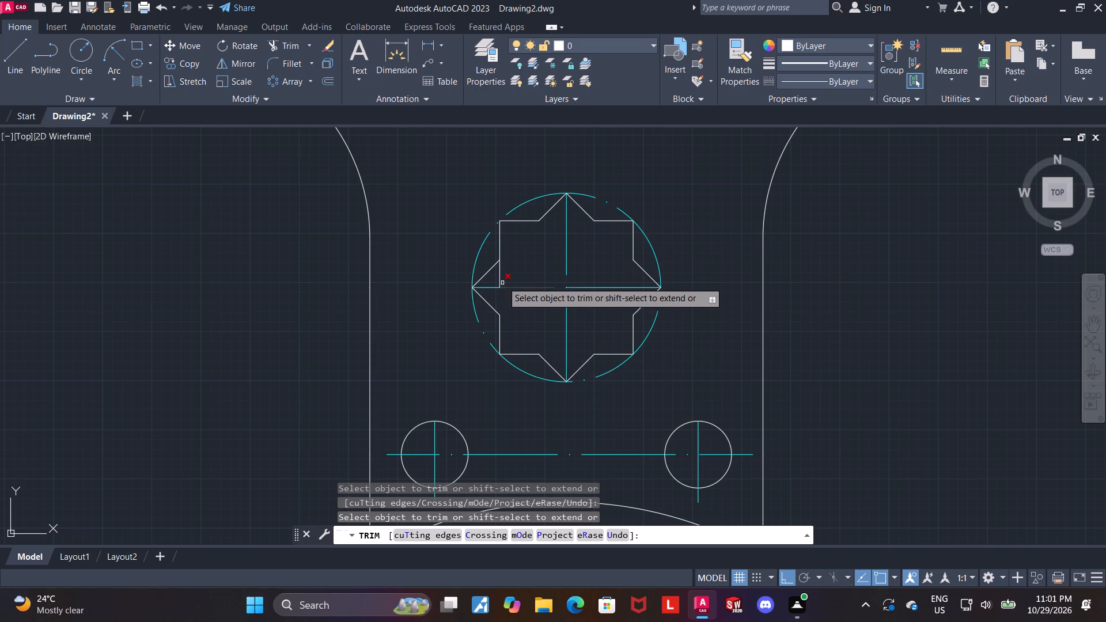
click(499, 274)
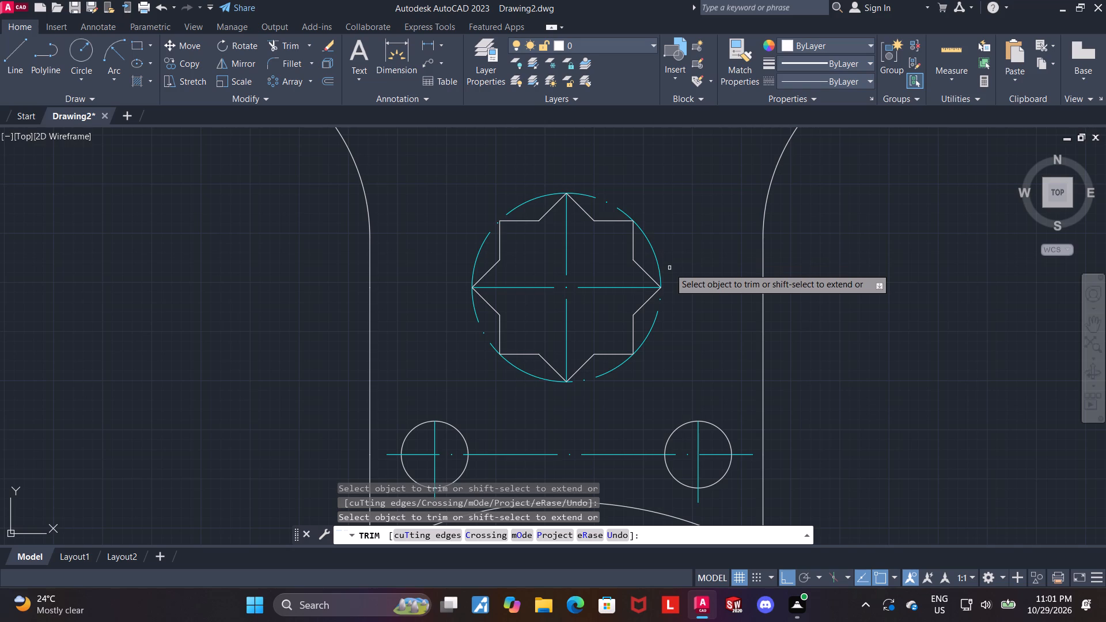
scroll(669, 268, down, 1)
key(Escape)
key(Escape)
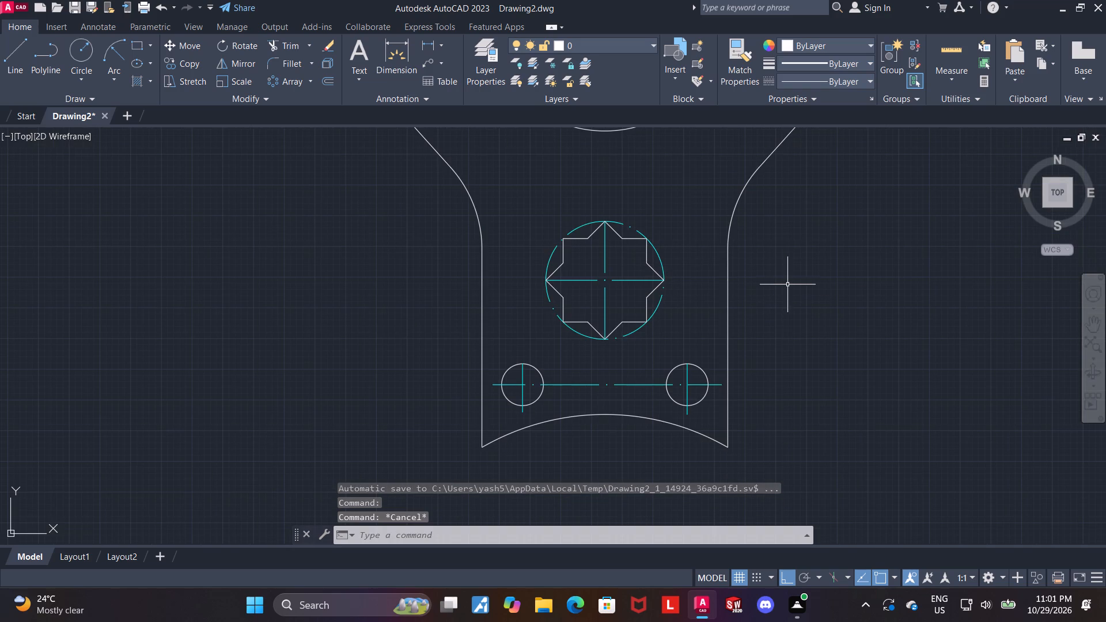
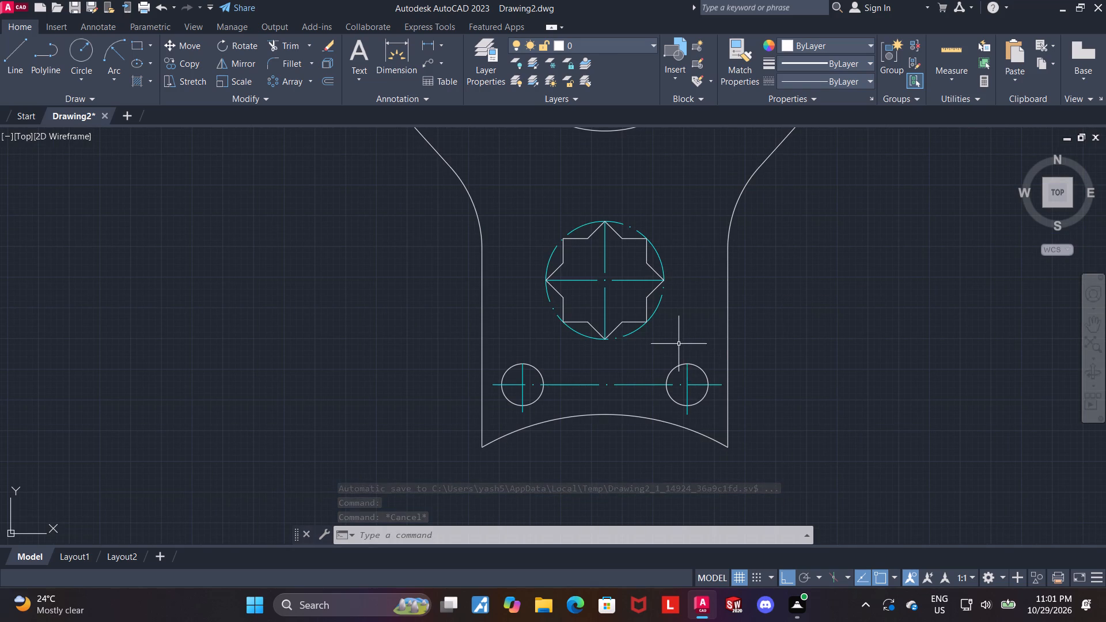
Draw a vertical line along the bracket's symmetry axis, from just below the bottom arc to above the two rounded arms.
scroll(711, 350, down, 1)
middle_drag(762, 364, 704, 393)
click(5, 52)
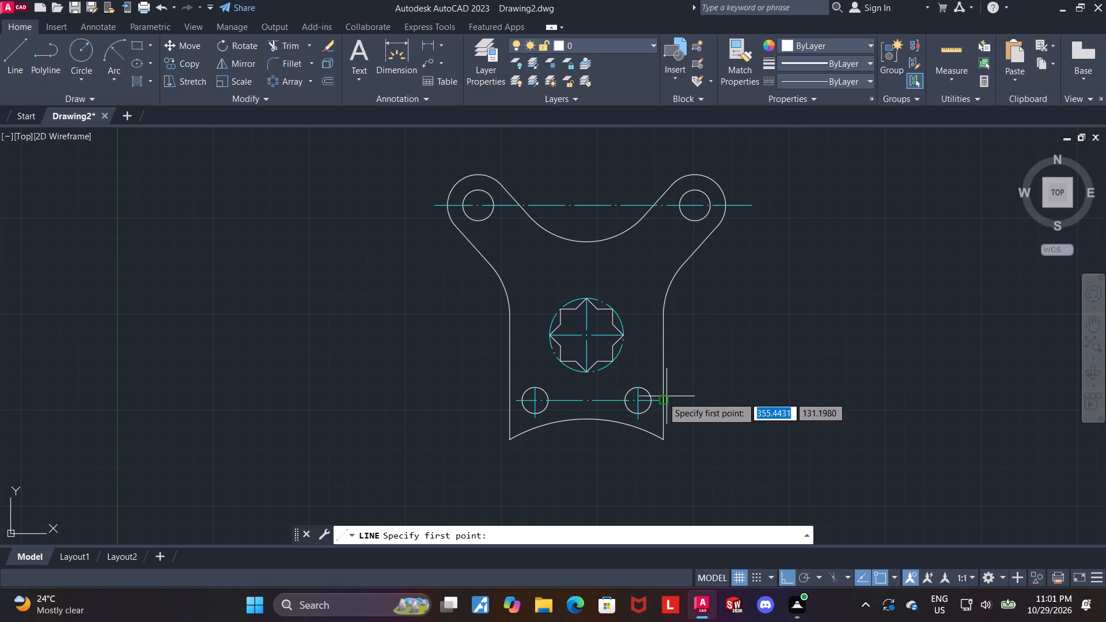
click(589, 445)
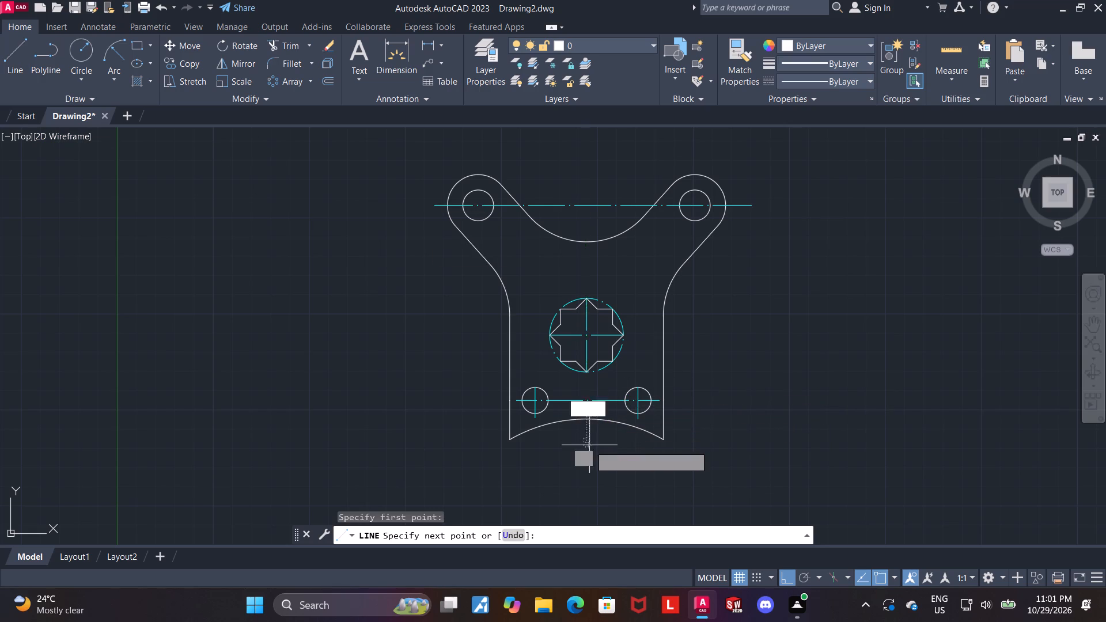
click(581, 166)
key(Escape)
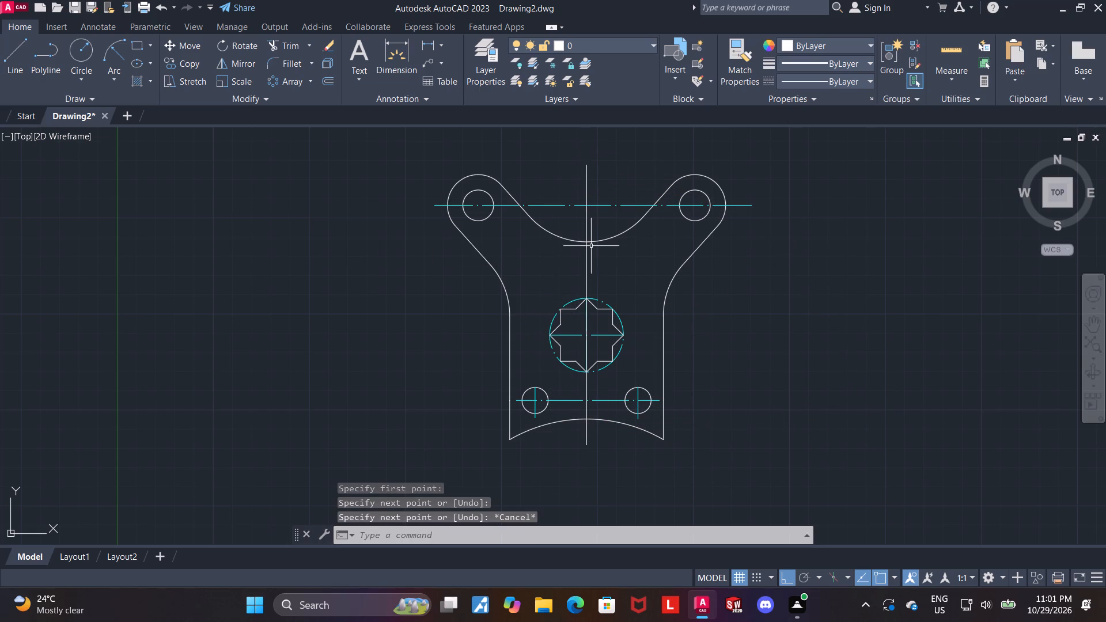
Give the full-height vertical axis line the dash-dot ACAD centre linetype and cyan colour.
click(589, 254)
click(577, 252)
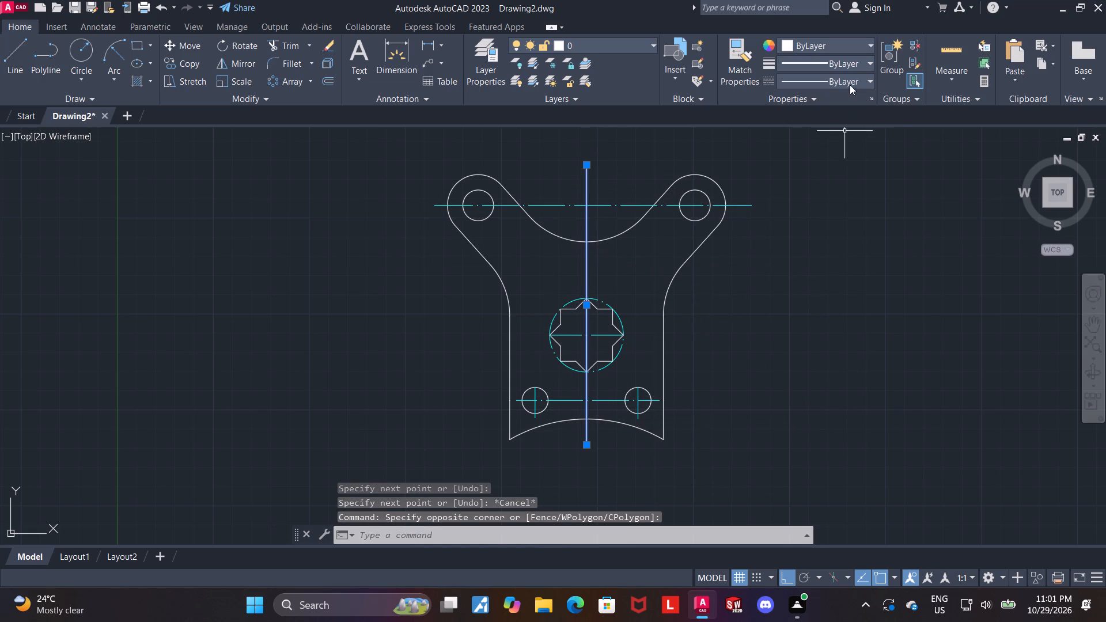
click(849, 84)
click(830, 128)
click(835, 41)
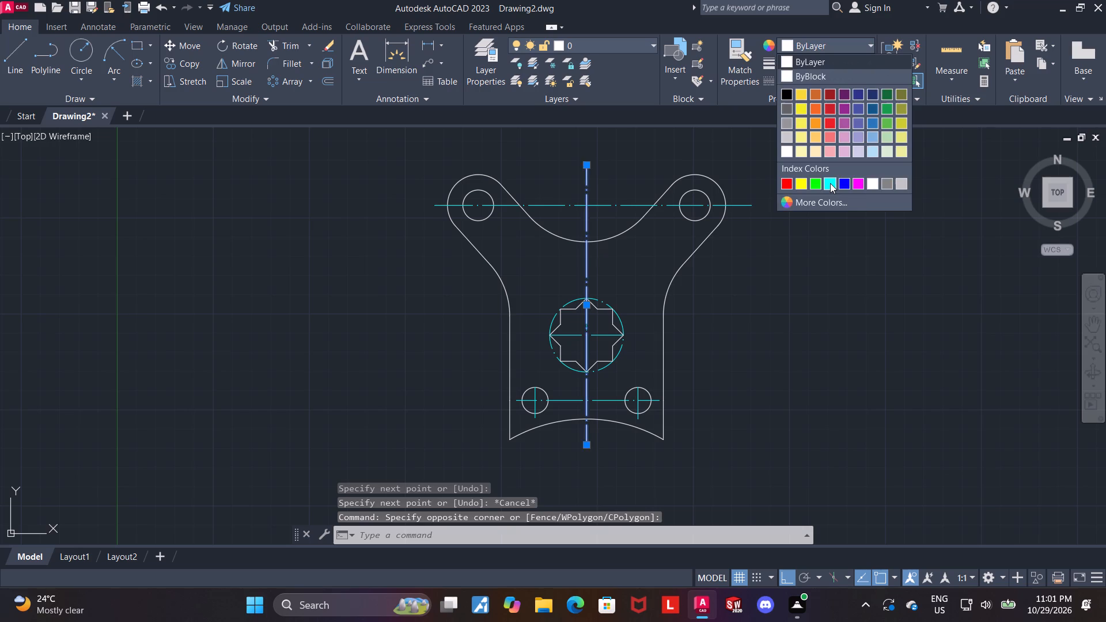
click(830, 183)
key(Escape)
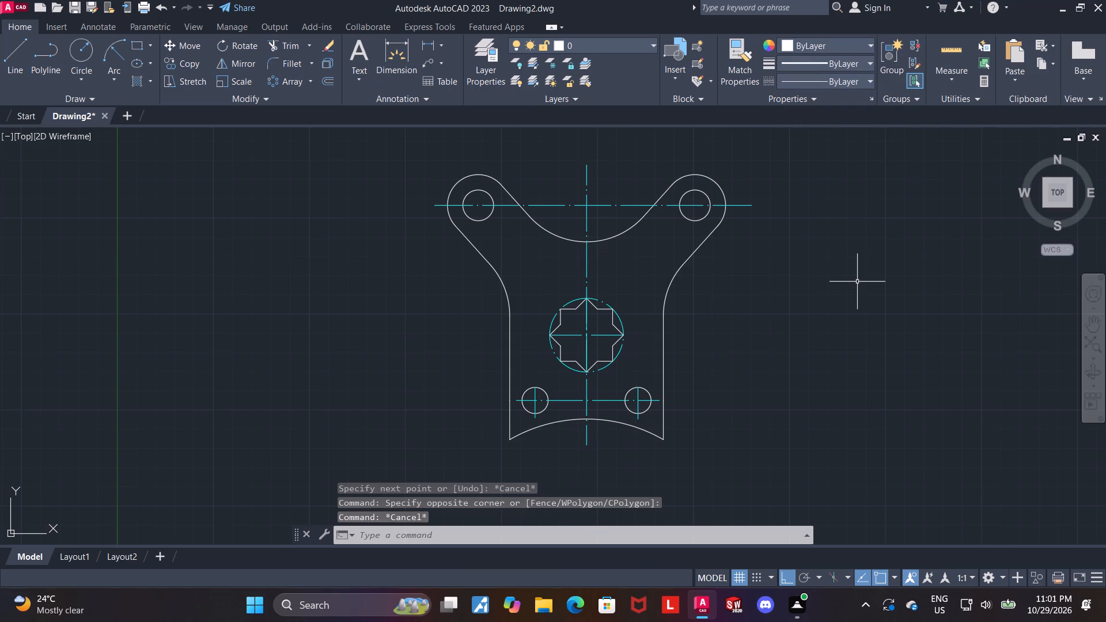
Draw a horizontal line from the star's left point outward past the bracket's left edge.
click(5, 55)
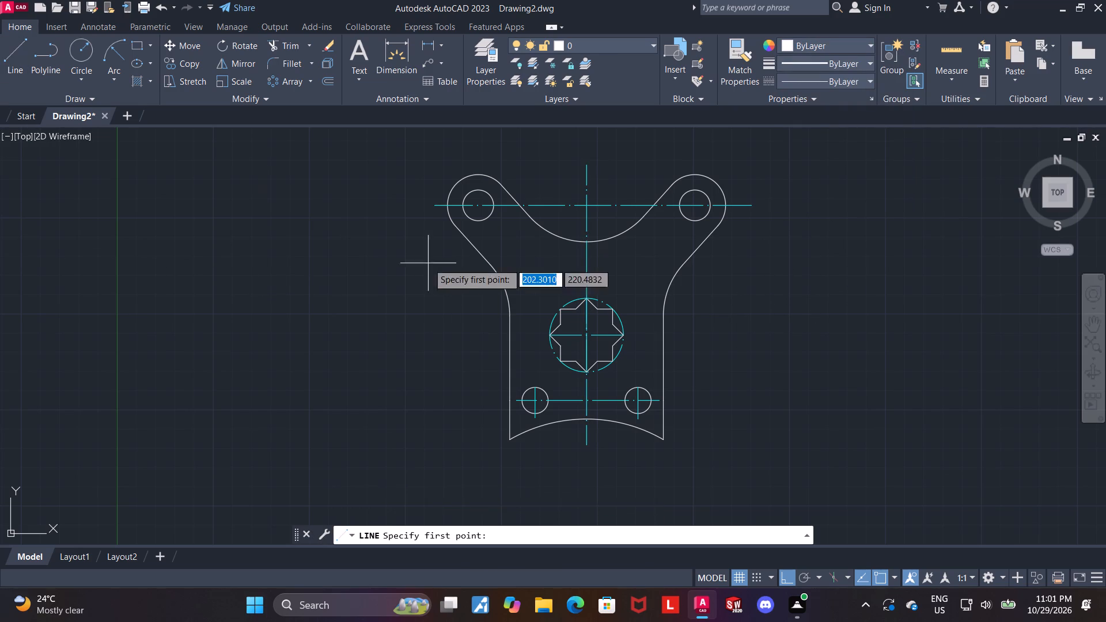
scroll(504, 323, up, 1)
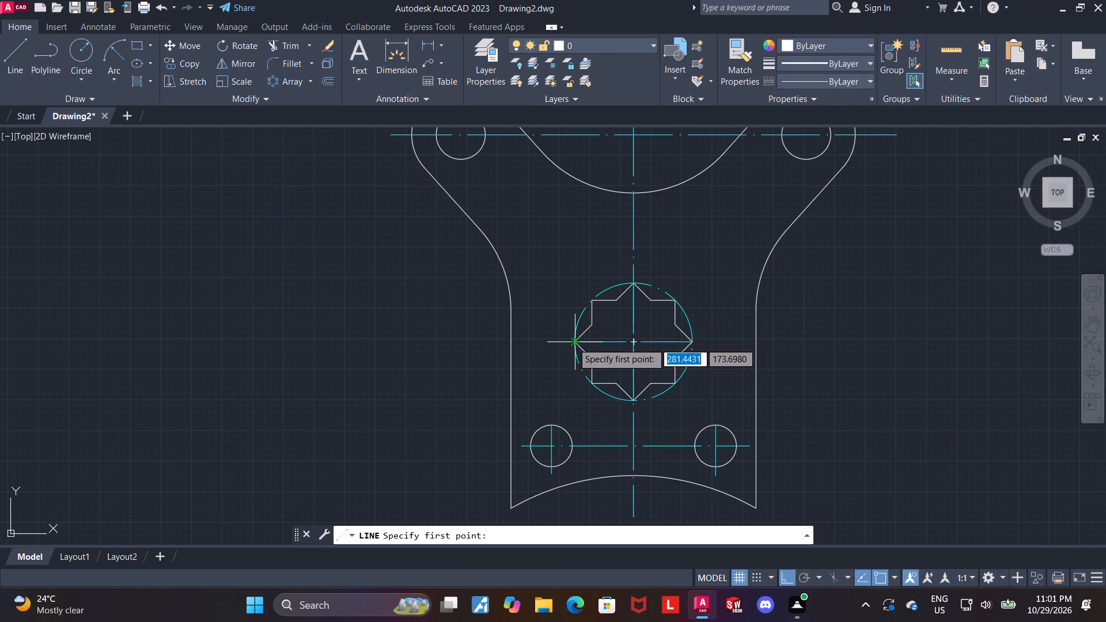
click(575, 343)
click(411, 340)
key(Escape)
Give the horizontal line extending left of the star the dash-dot ACAD centre linetype and cyan colour.
click(445, 351)
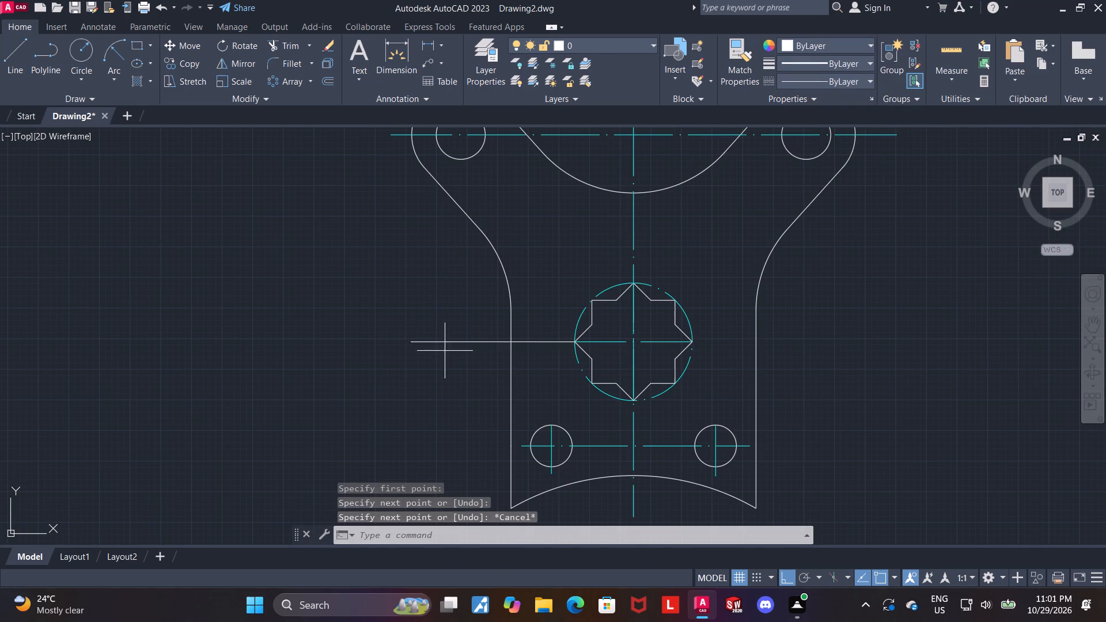
click(435, 329)
click(858, 75)
click(843, 126)
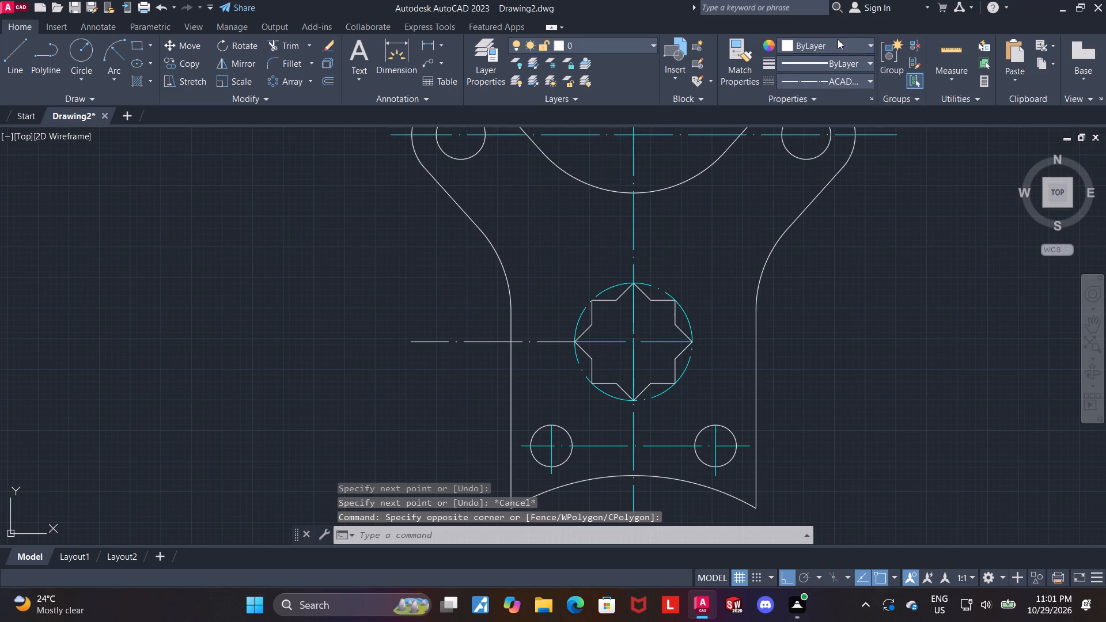
click(838, 39)
click(832, 177)
key(Escape)
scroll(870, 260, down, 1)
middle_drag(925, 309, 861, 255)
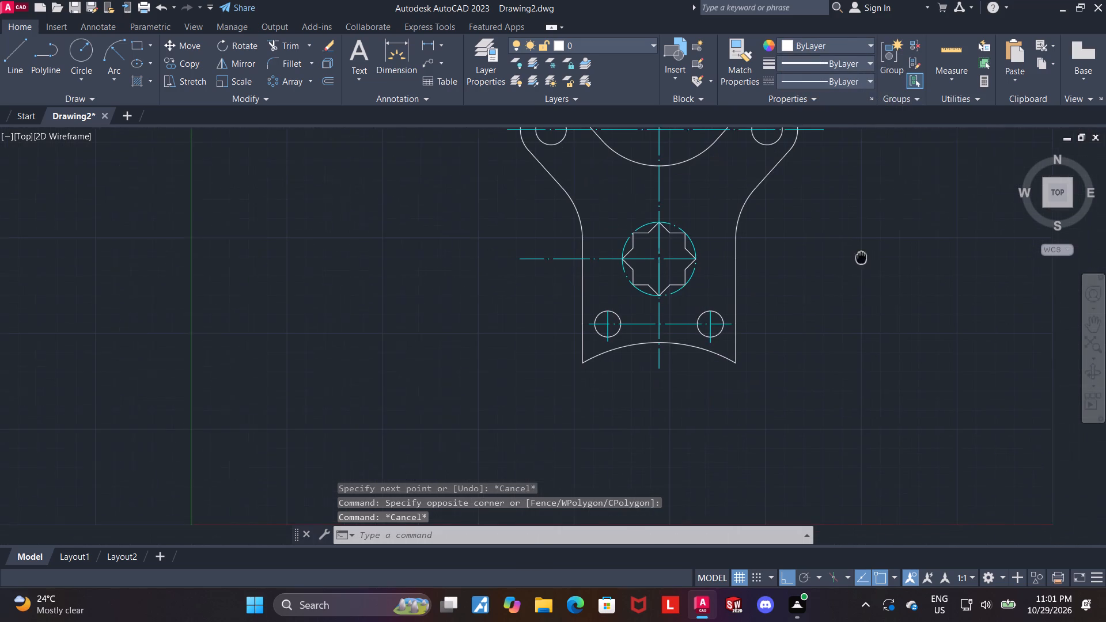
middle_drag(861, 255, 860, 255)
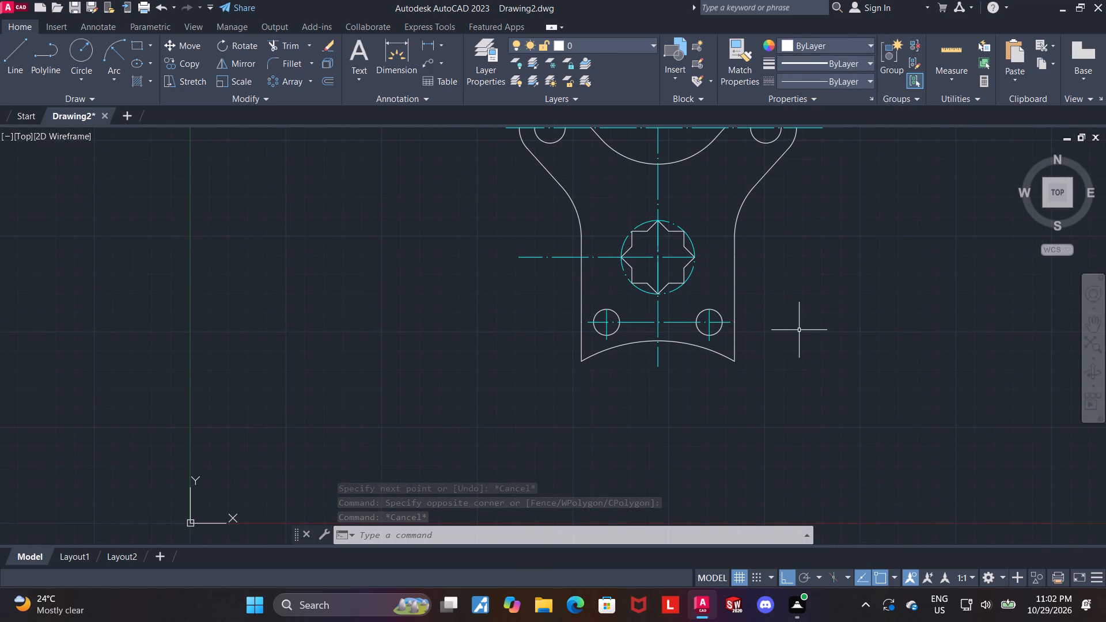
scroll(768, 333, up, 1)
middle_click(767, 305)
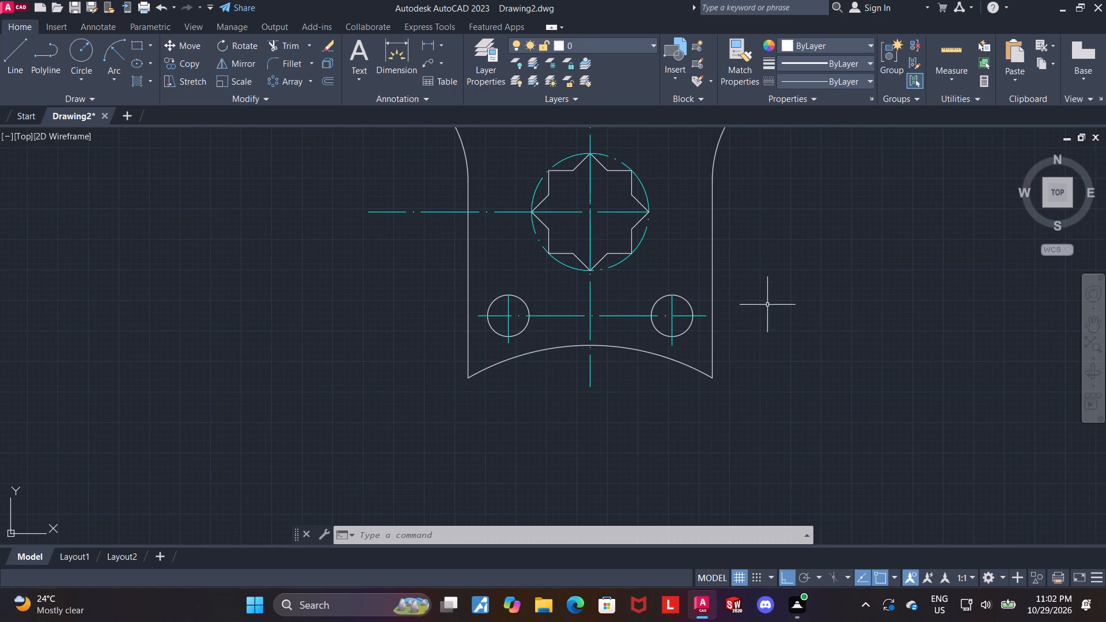
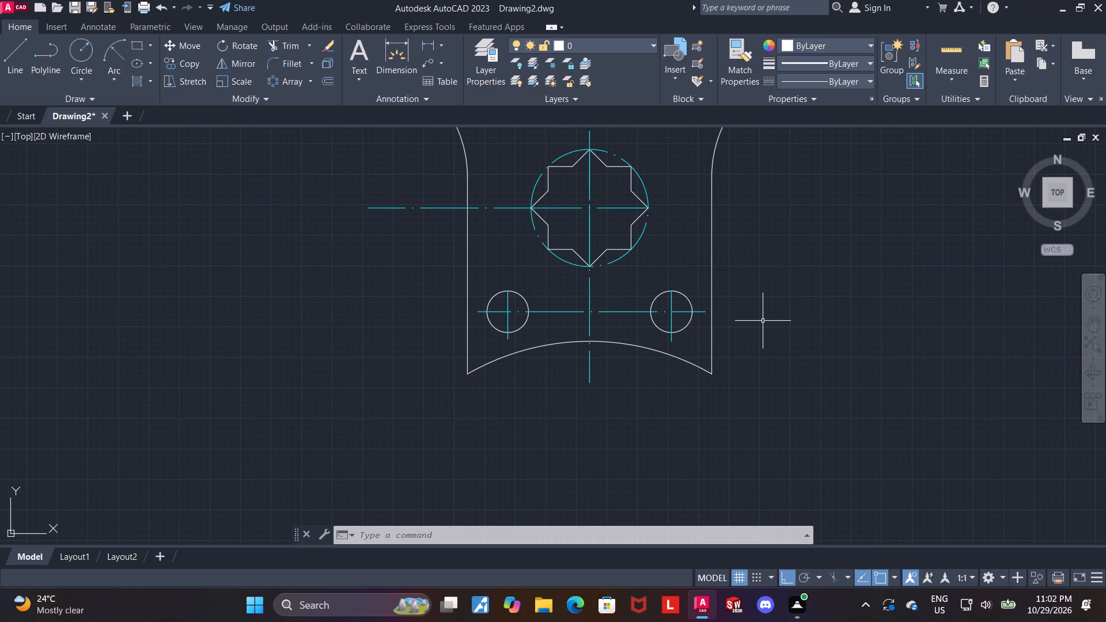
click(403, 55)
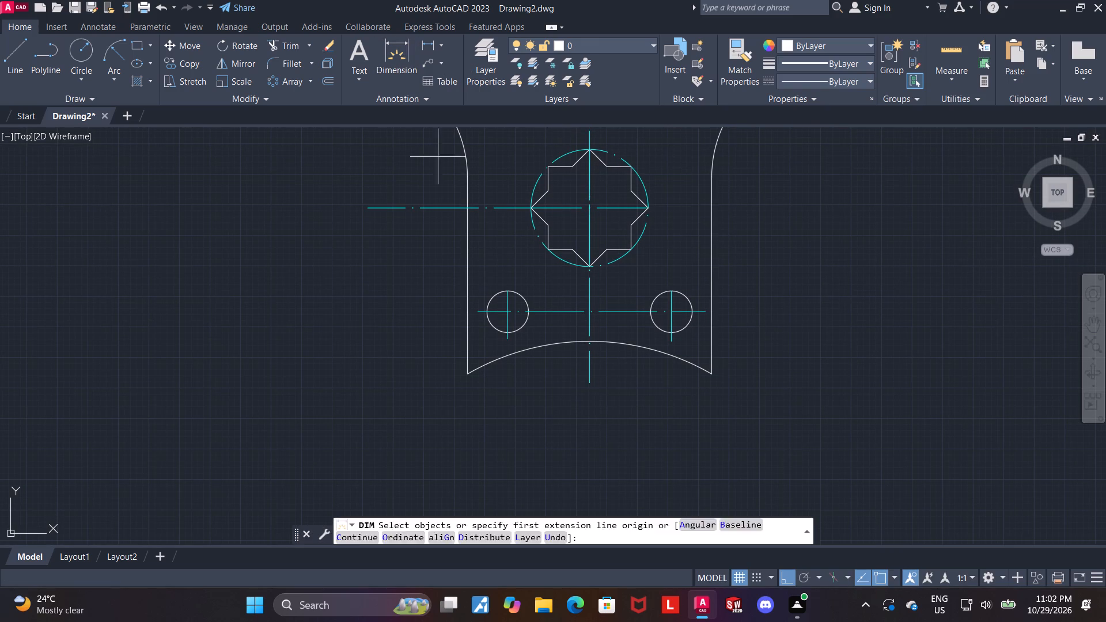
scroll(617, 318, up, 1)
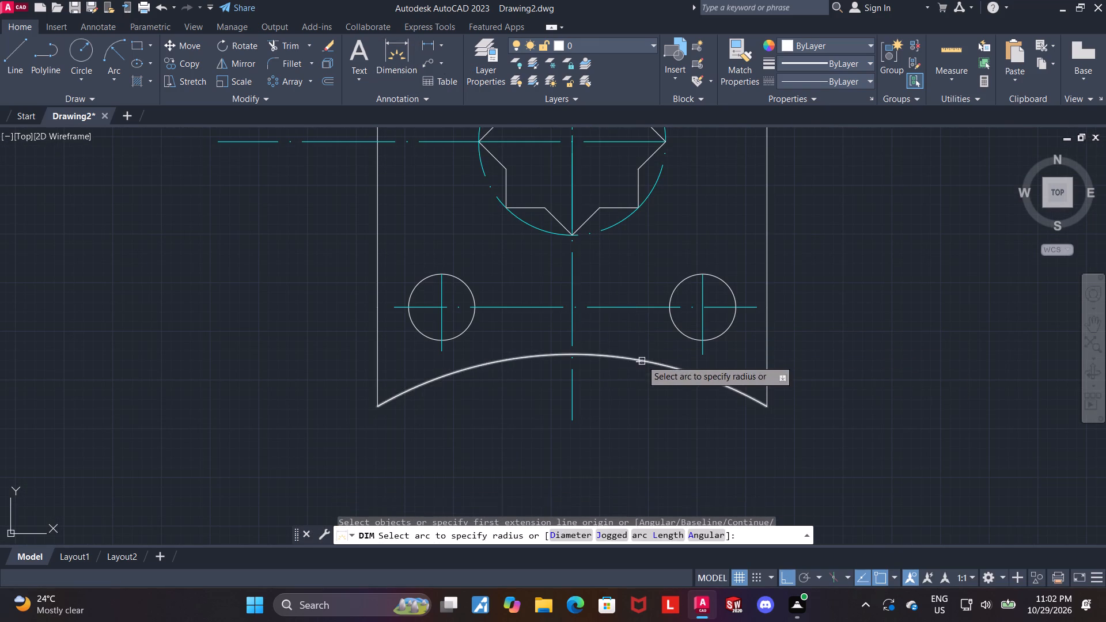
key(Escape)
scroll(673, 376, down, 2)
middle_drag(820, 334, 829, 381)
Modify the Standard dimension style so linear dimensions in the primary units use a precision of 0.
key(d)
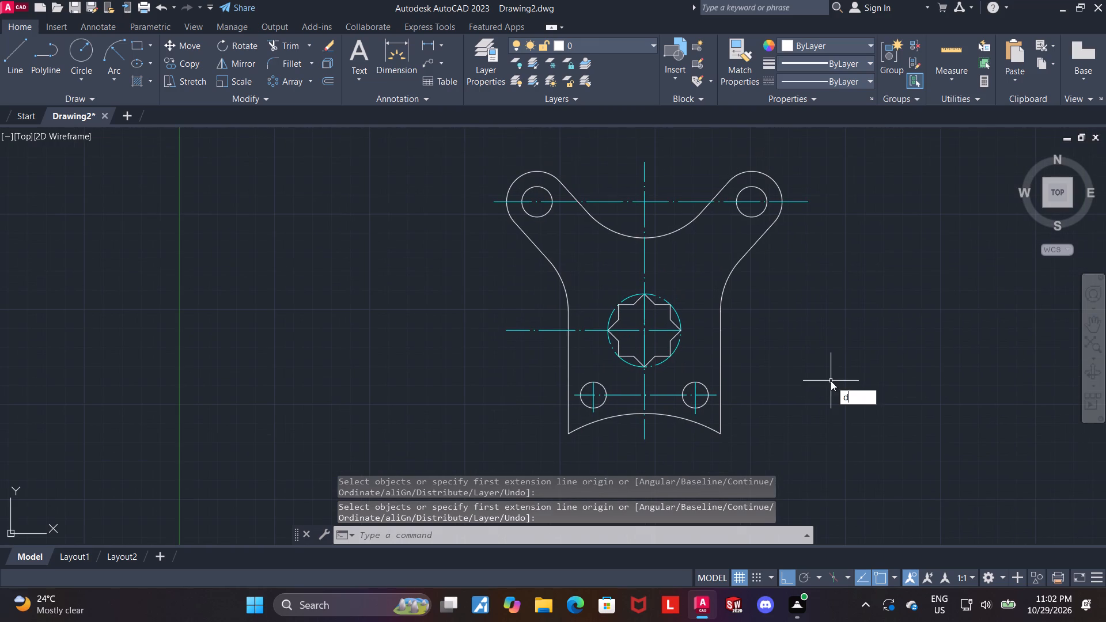
key(Return)
click(735, 266)
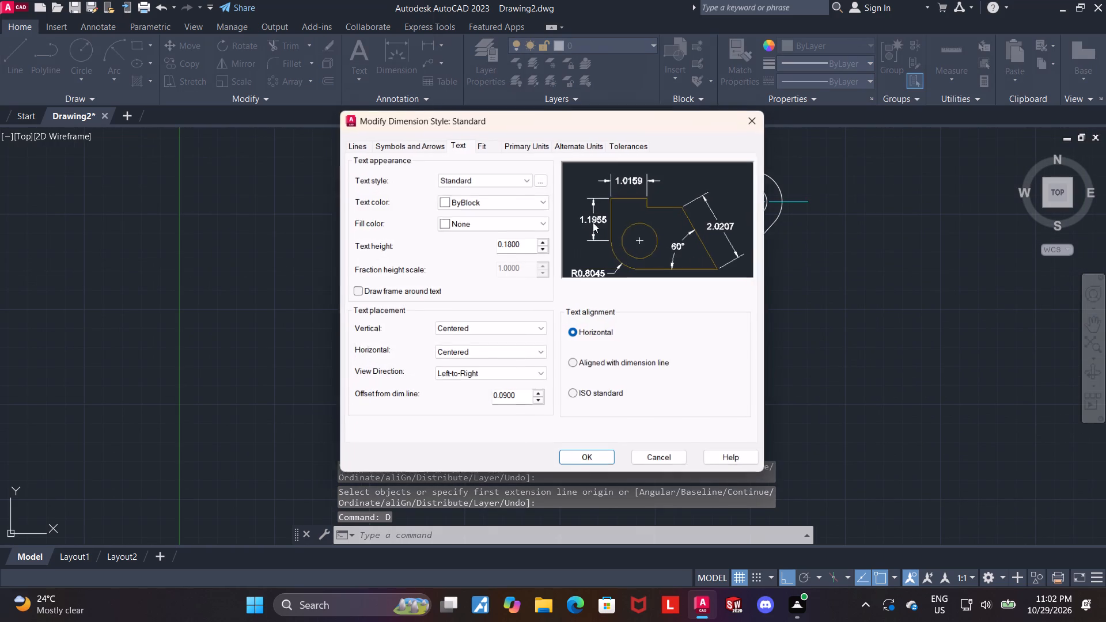
click(537, 149)
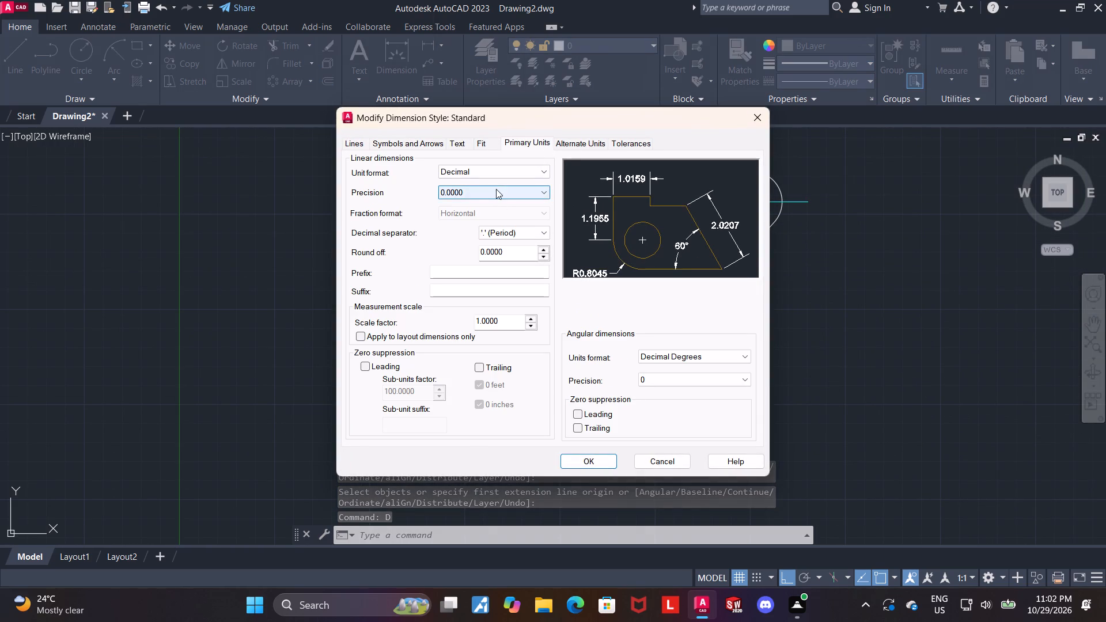
click(496, 189)
click(475, 205)
Open the text height of the Standard dimension style for editing.
click(477, 143)
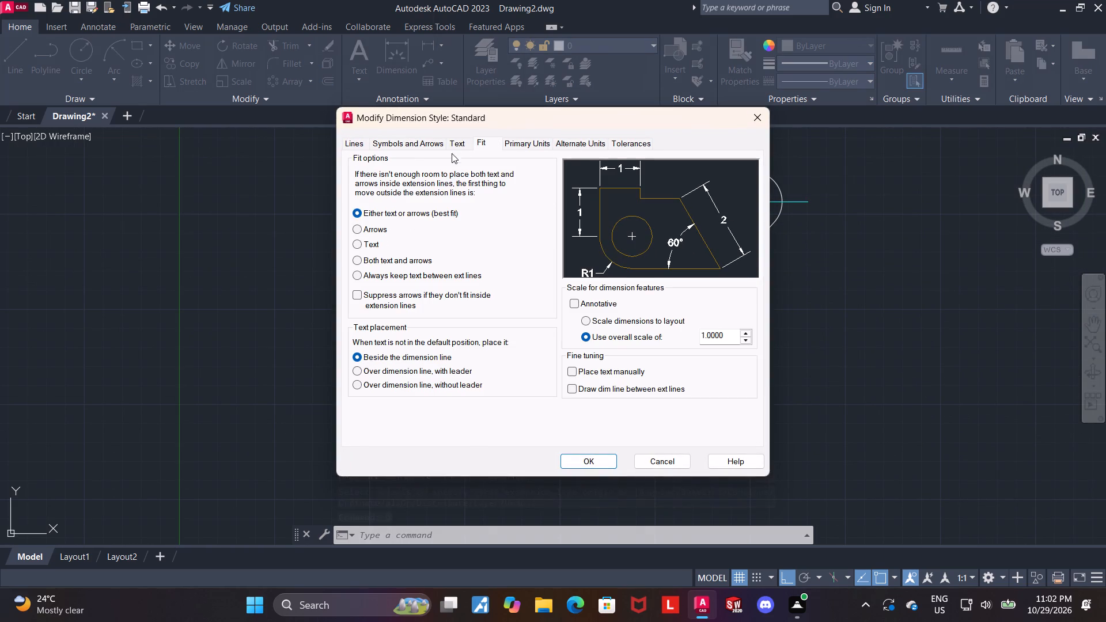
click(451, 146)
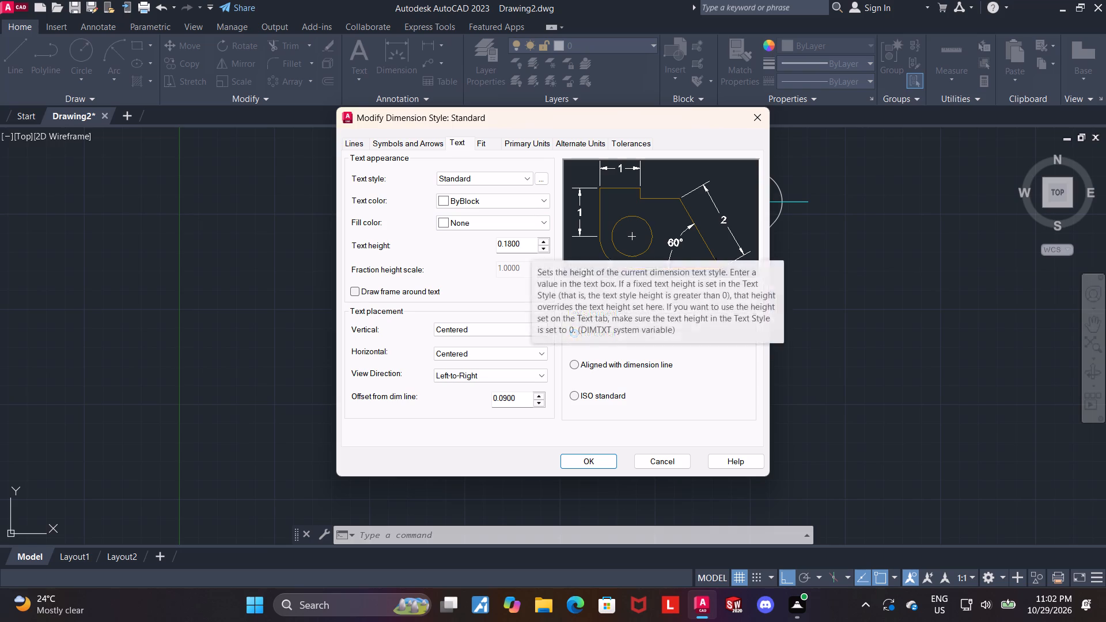
drag(528, 242, 421, 248)
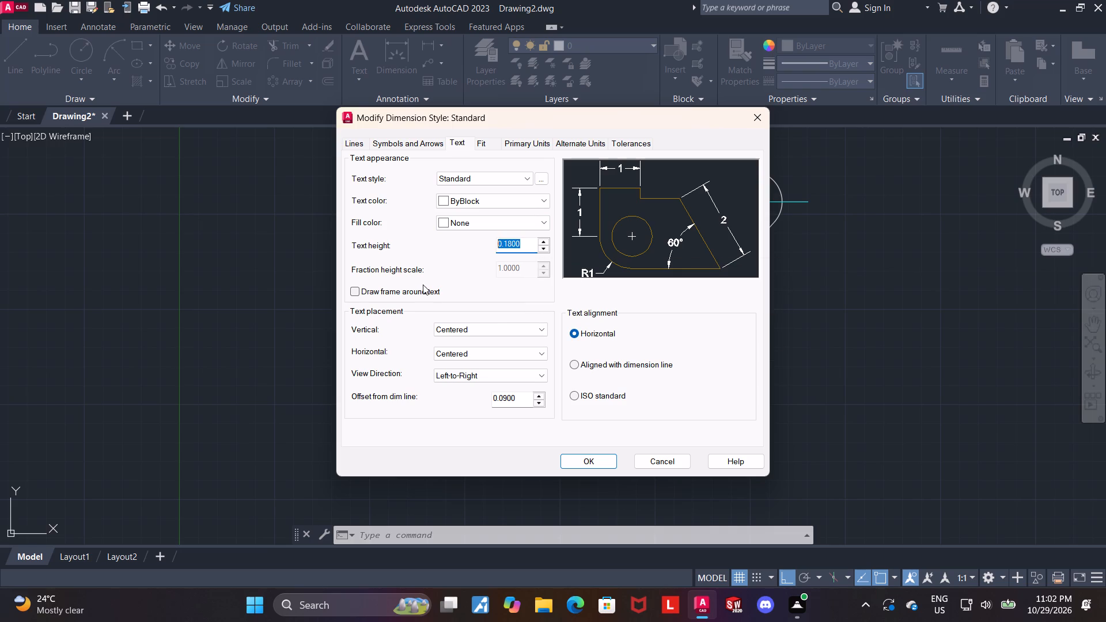
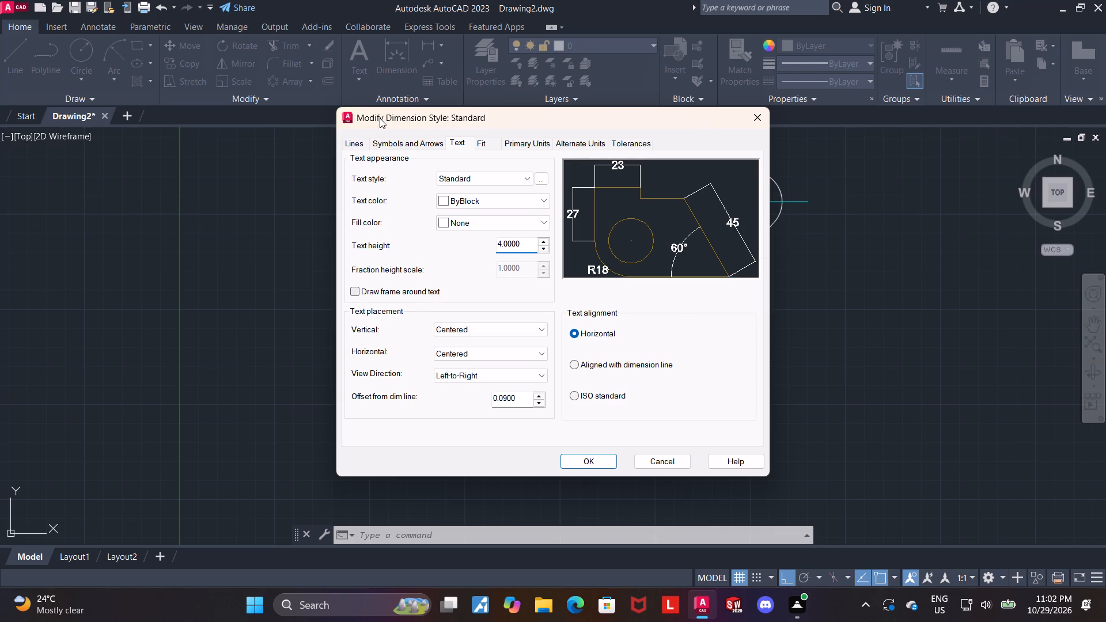
Set the arrow size of the Standard dimension style to 3 and close the style manager.
click(396, 139)
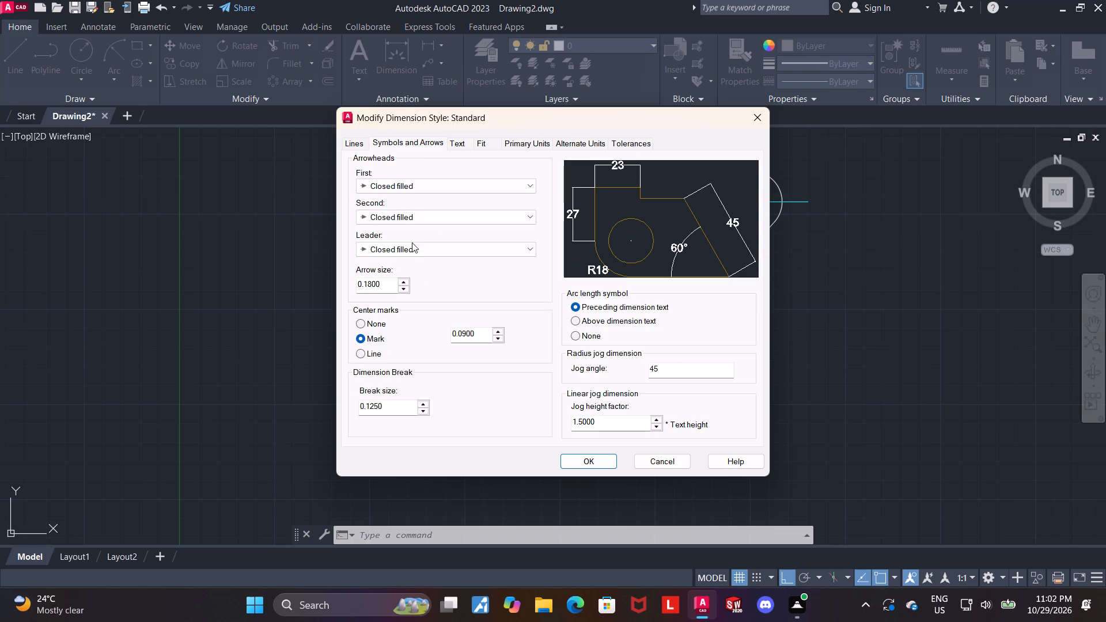
drag(391, 290, 255, 274)
key(3)
key(Return)
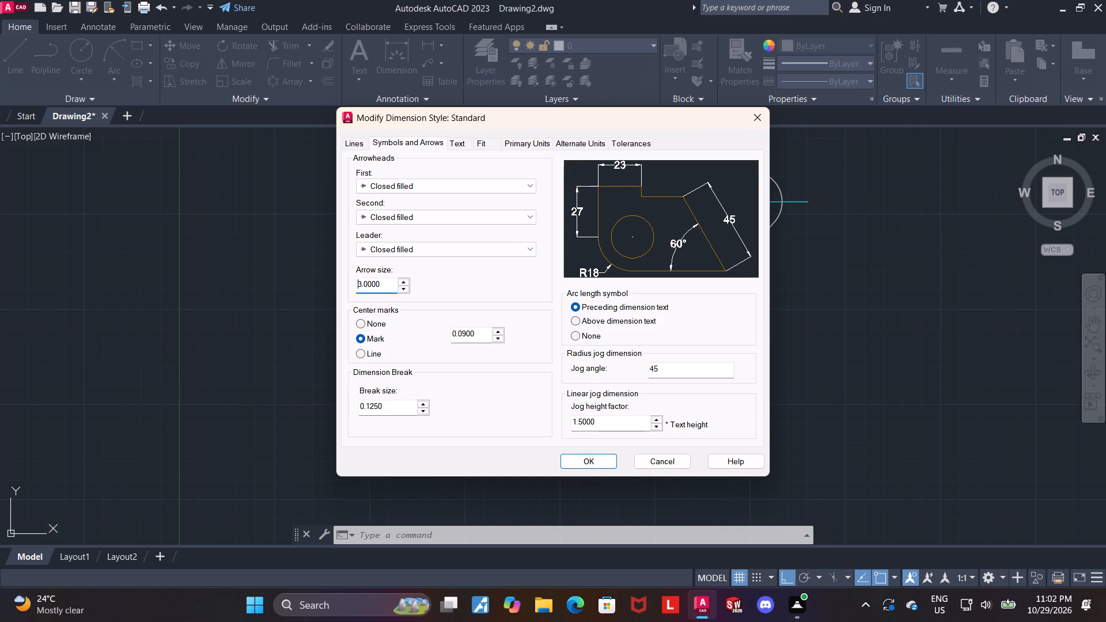
click(604, 465)
click(656, 411)
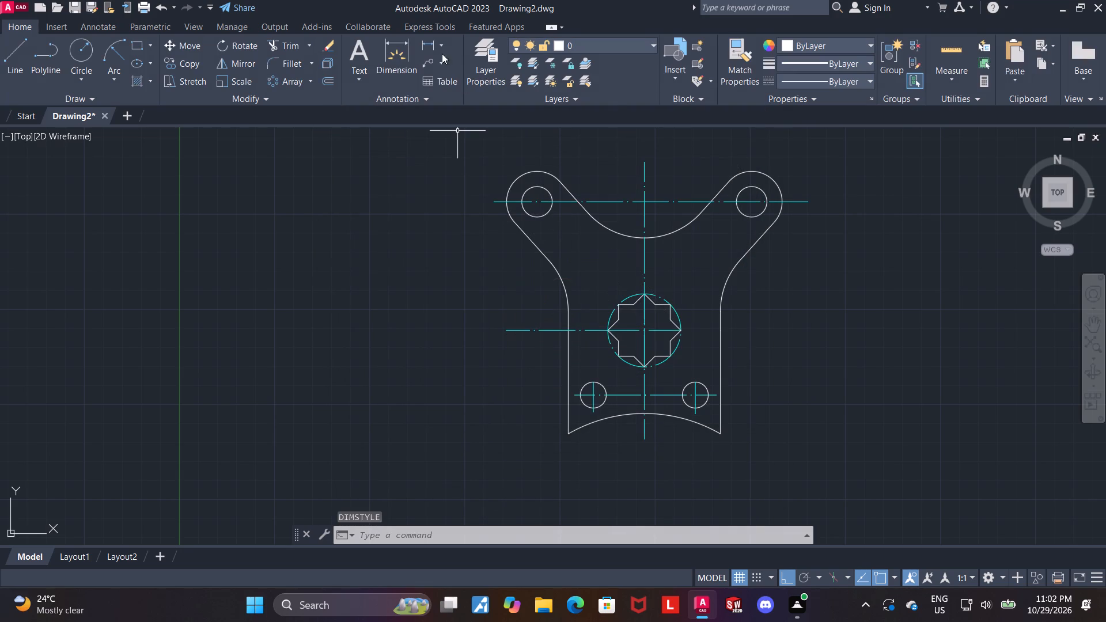
Dimension the radius of the concave arc at the bracket's bottom edge, placing the text below the arc.
click(396, 41)
scroll(670, 475, up, 1)
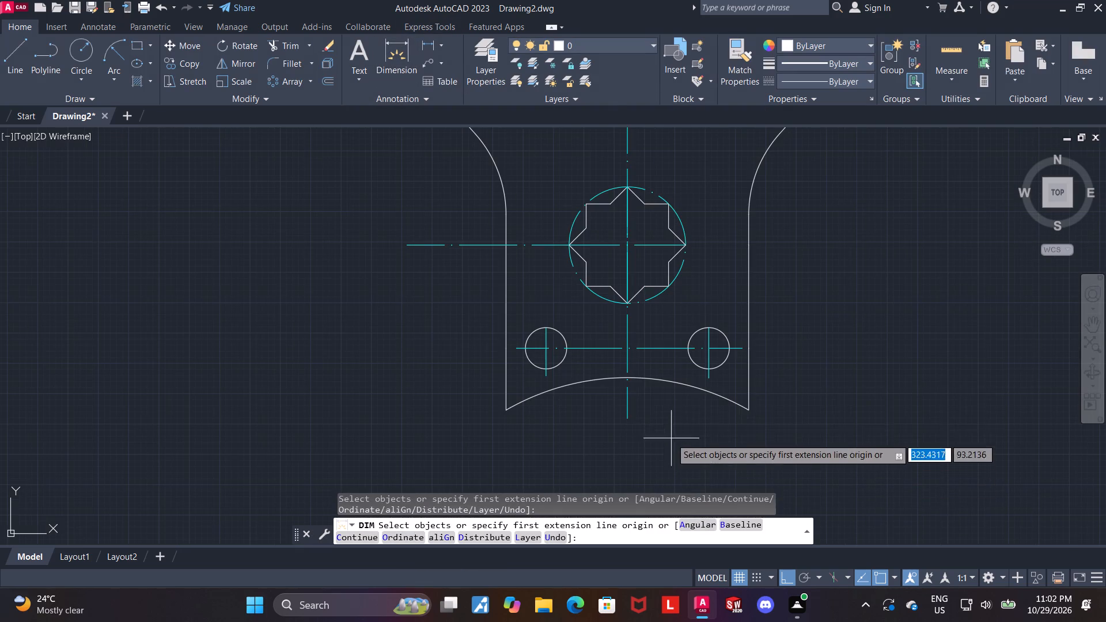
click(675, 383)
click(672, 424)
key(Escape)
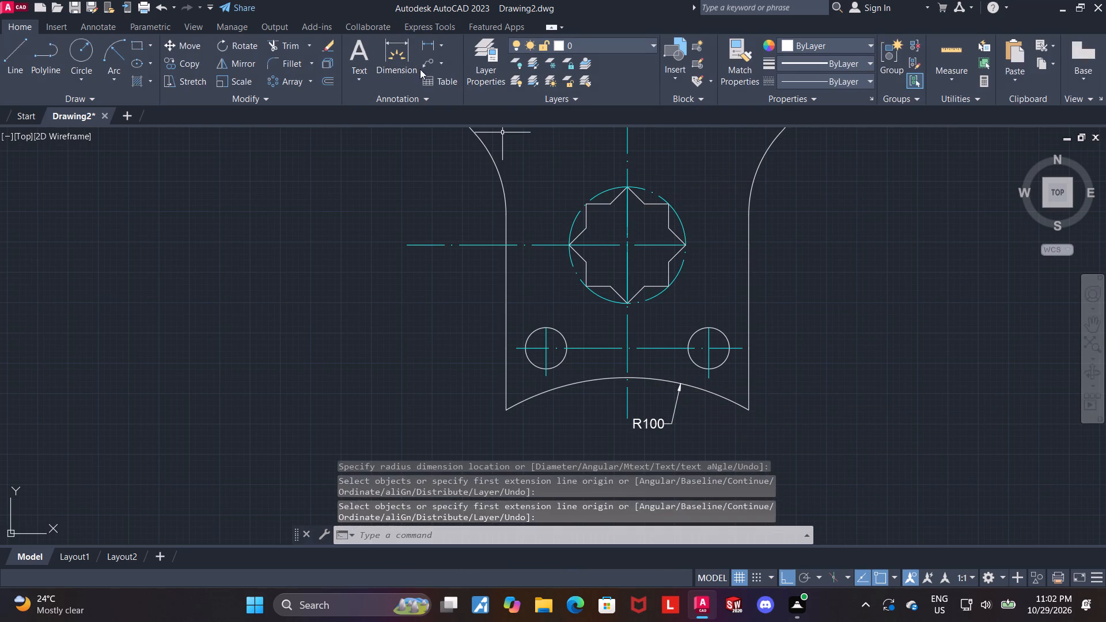
Dimension the horizontal distance from the bracket's vertical centre line to the lower-left hole's centre line, placing it below the bottom arc.
click(382, 58)
scroll(589, 291, down, 1)
scroll(608, 371, up, 2)
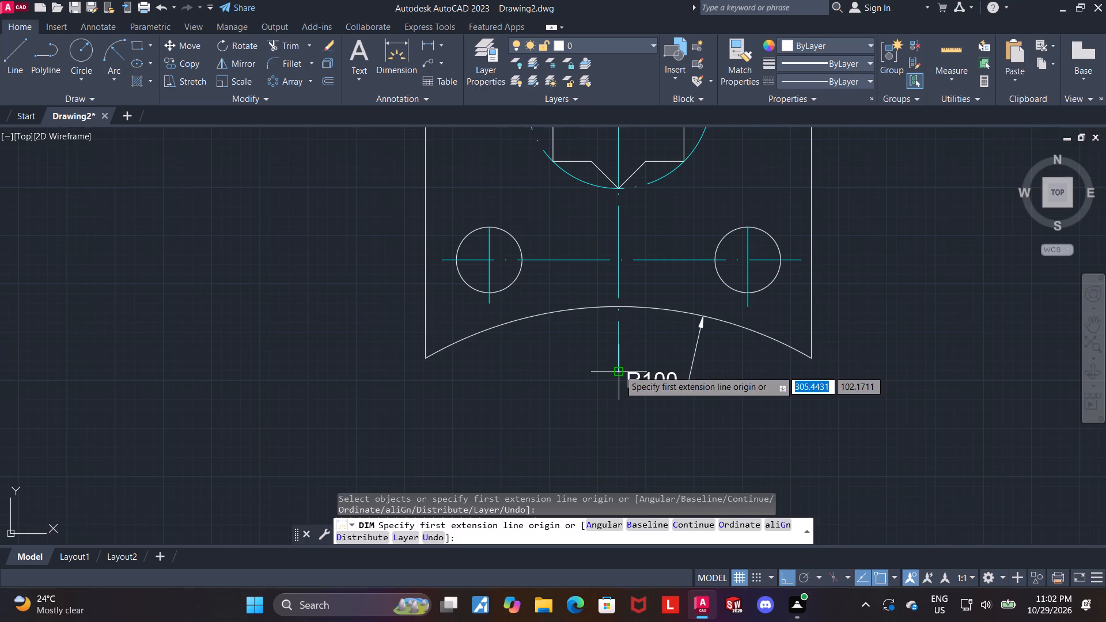
click(619, 371)
click(491, 302)
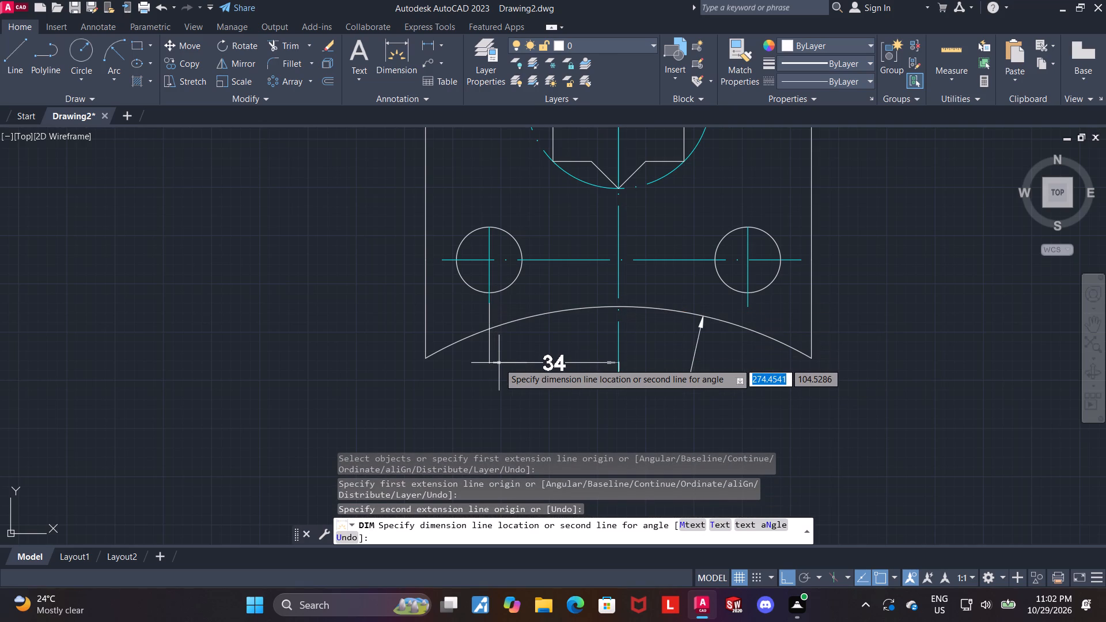
click(500, 374)
key(Escape)
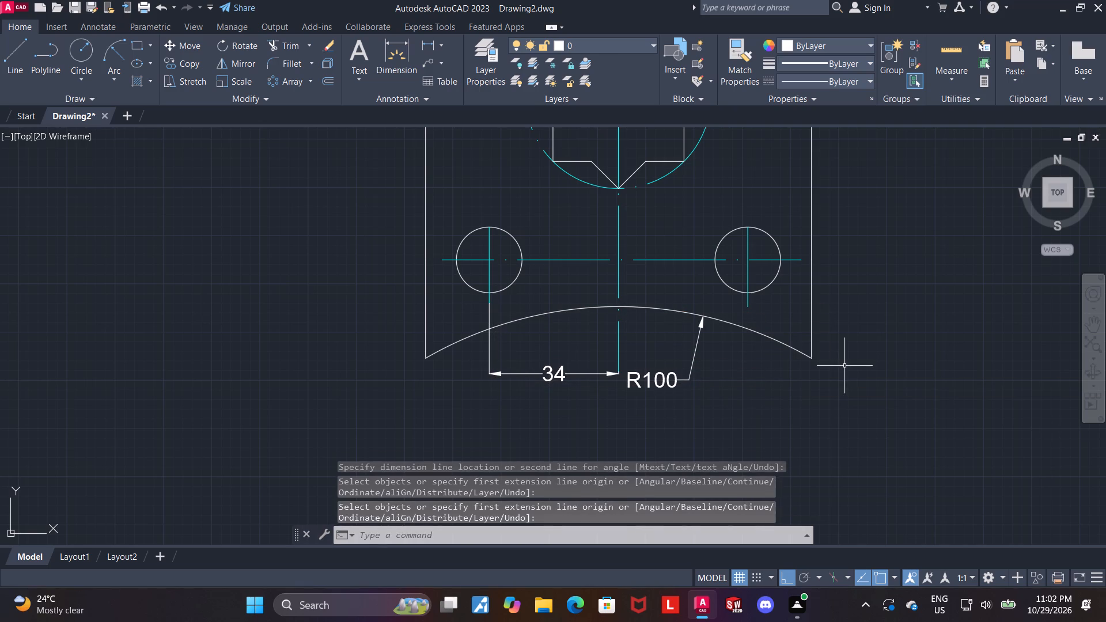
Modify the Standard dimension style so linear dimensions in the primary units use a precision of 0.0.
key(d)
key(Return)
click(702, 263)
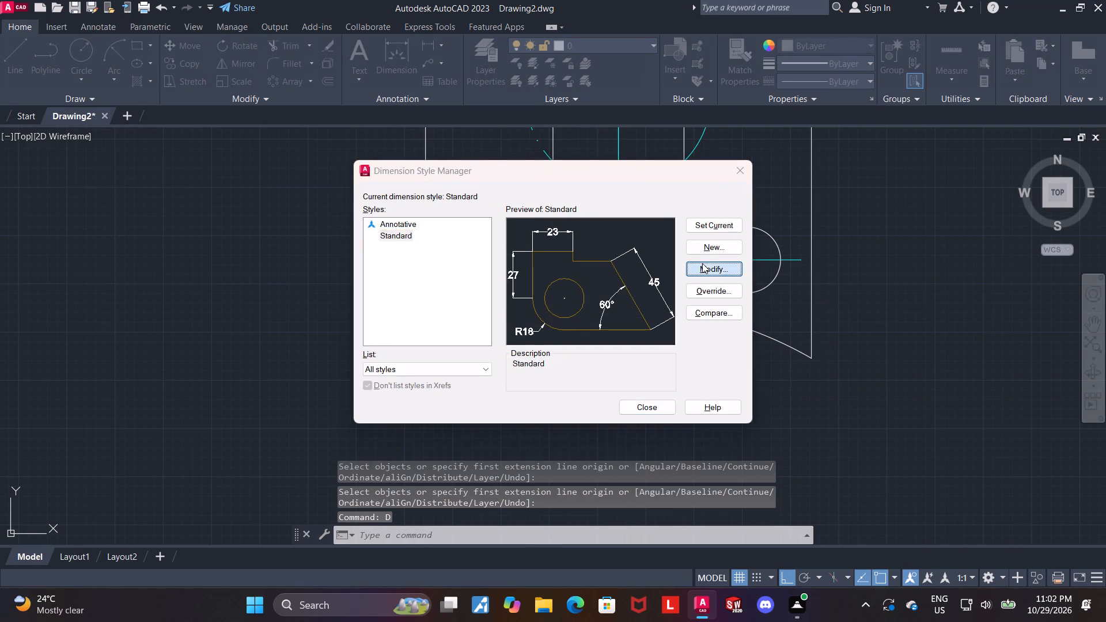
click(533, 147)
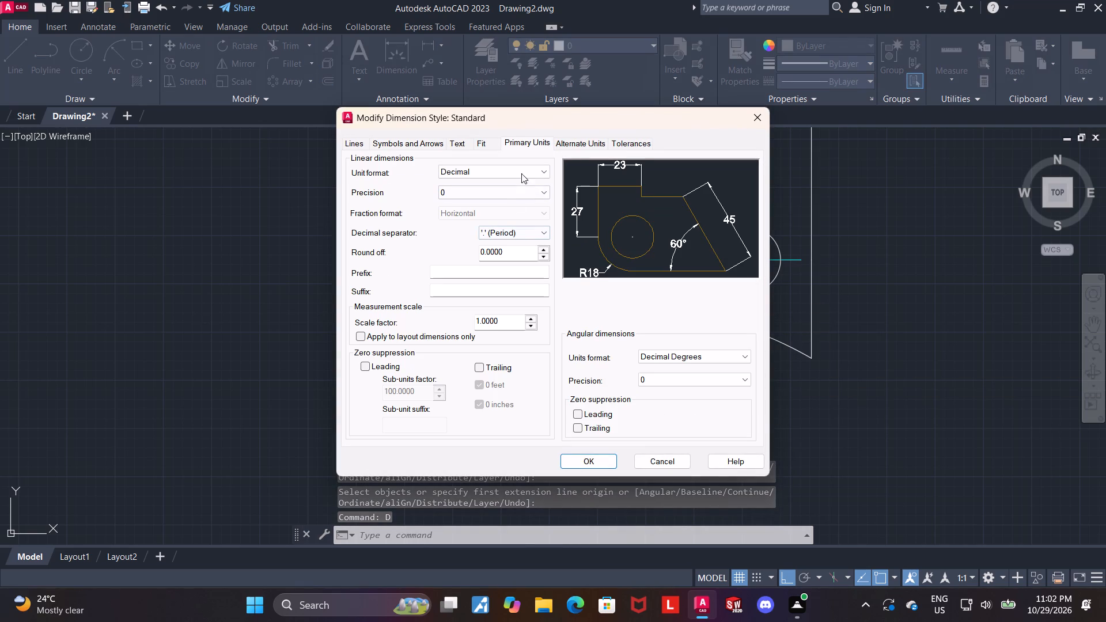
click(473, 185)
click(465, 217)
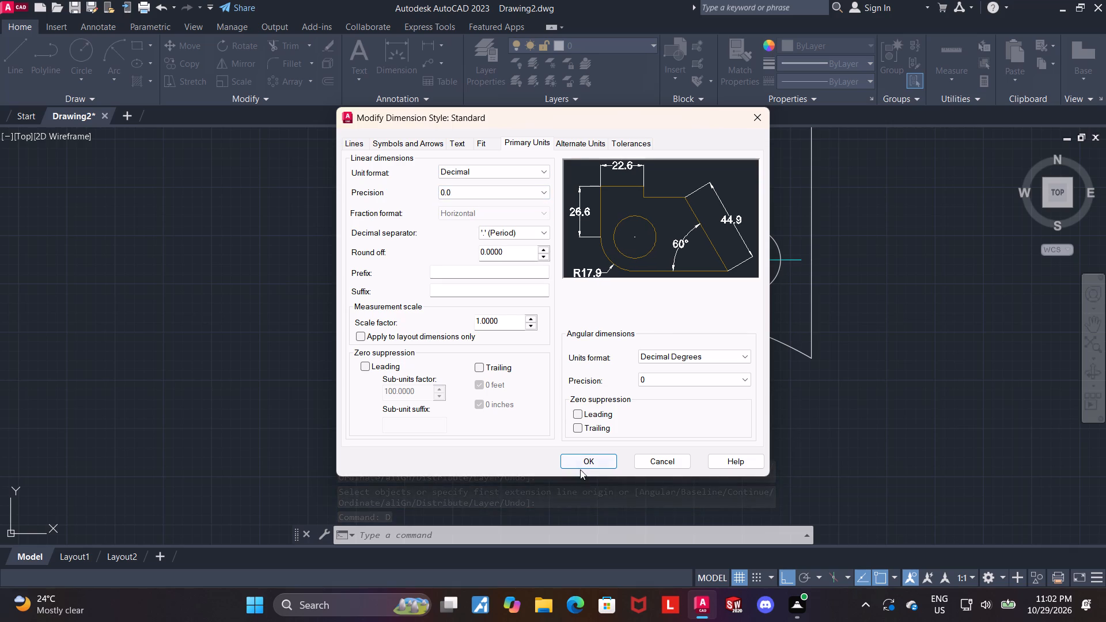
click(580, 469)
click(596, 459)
click(657, 406)
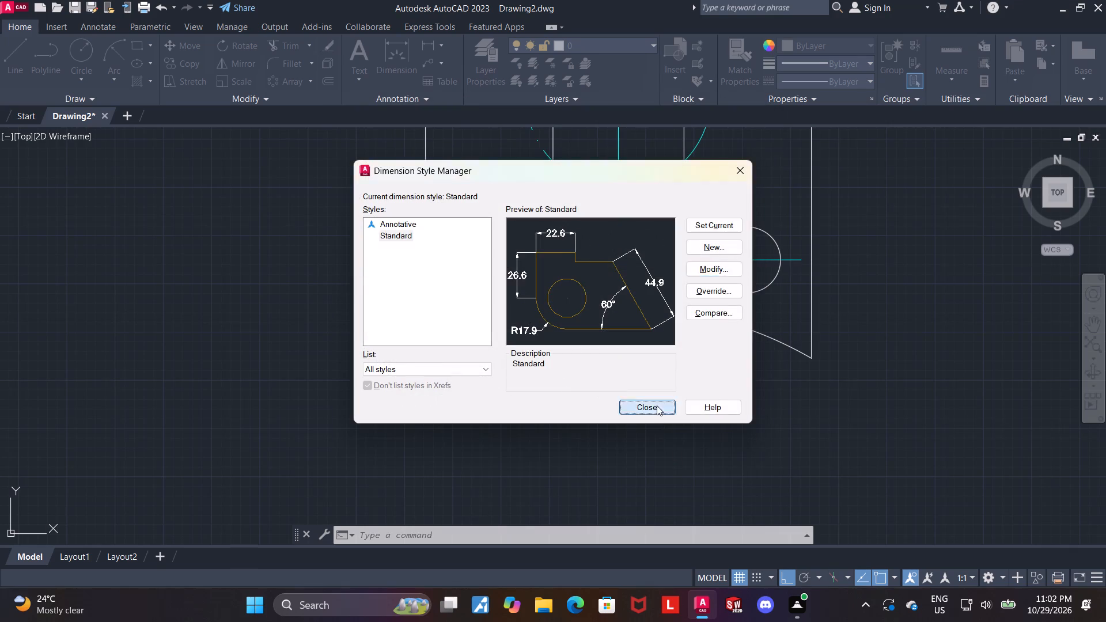
Shift the bottom arc's radius dimension text horizontally to the right so it clears the vertical centre line.
middle_drag(715, 419, 665, 363)
key(Escape)
click(603, 324)
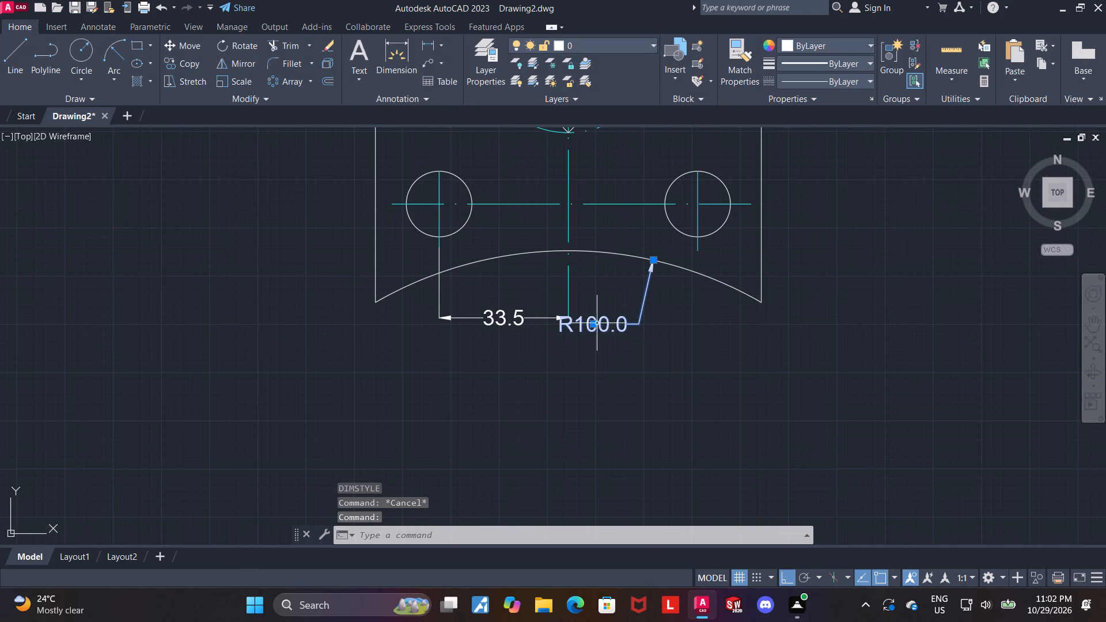
click(590, 323)
scroll(621, 351, up, 1)
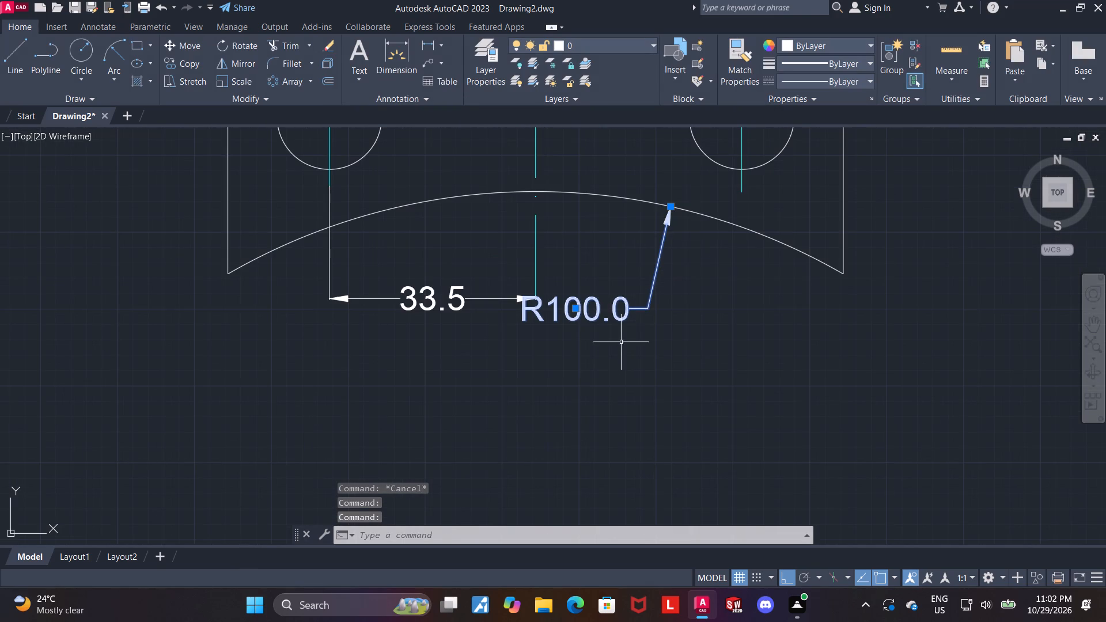
click(577, 306)
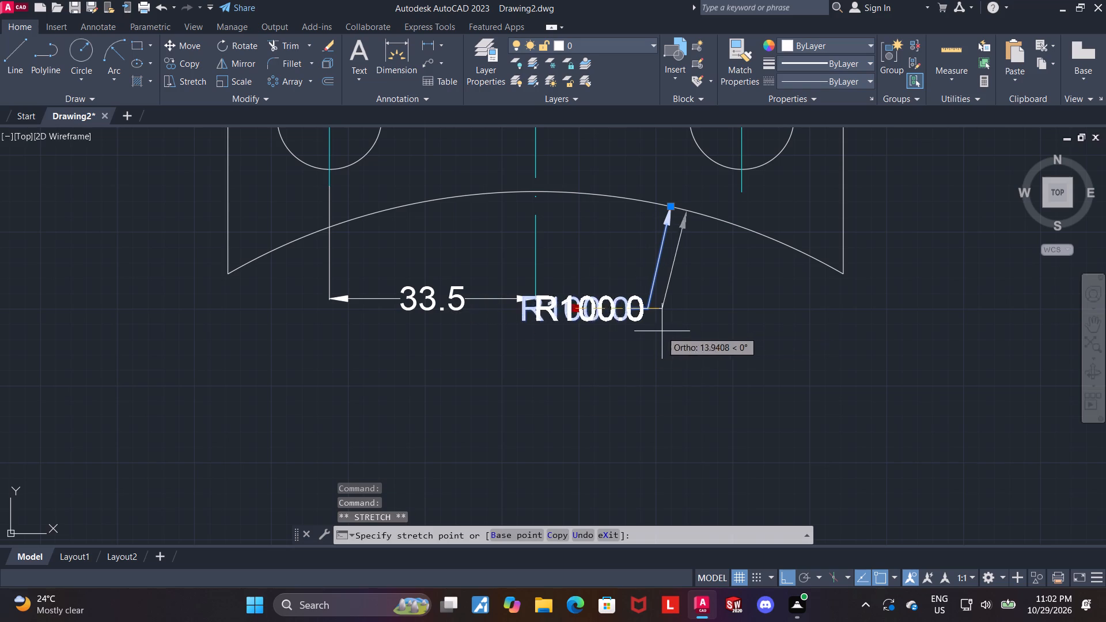
drag(671, 331, 680, 332)
key(Escape)
Dimension the horizontal distance between the two lower holes' centre lines, placing it below the half-spacing dimension.
scroll(777, 371, down, 1)
middle_drag(783, 384, 768, 342)
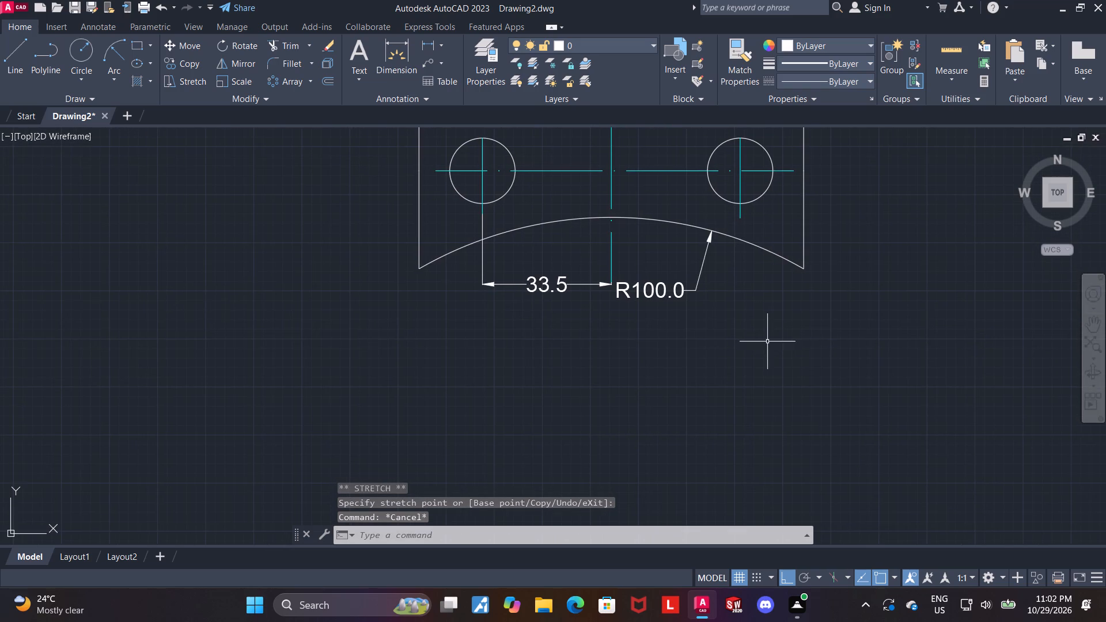
click(399, 64)
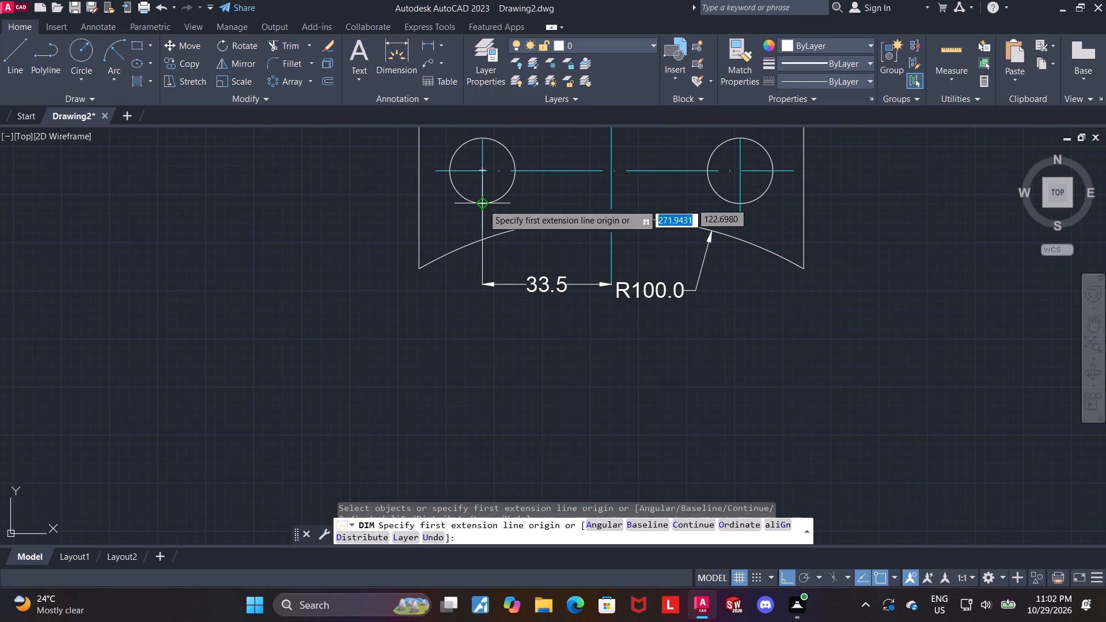
click(482, 213)
click(741, 218)
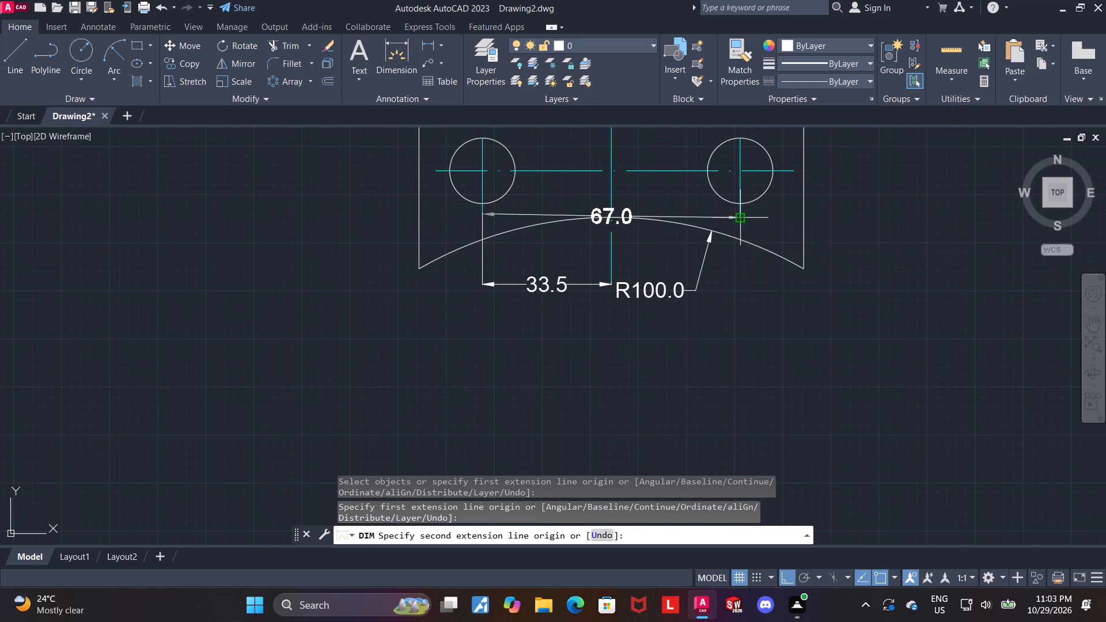
click(702, 327)
key(Escape)
Dimension the bracket's overall bottom width between its two lower corners, placing it below the hole-spacing dimension.
click(402, 56)
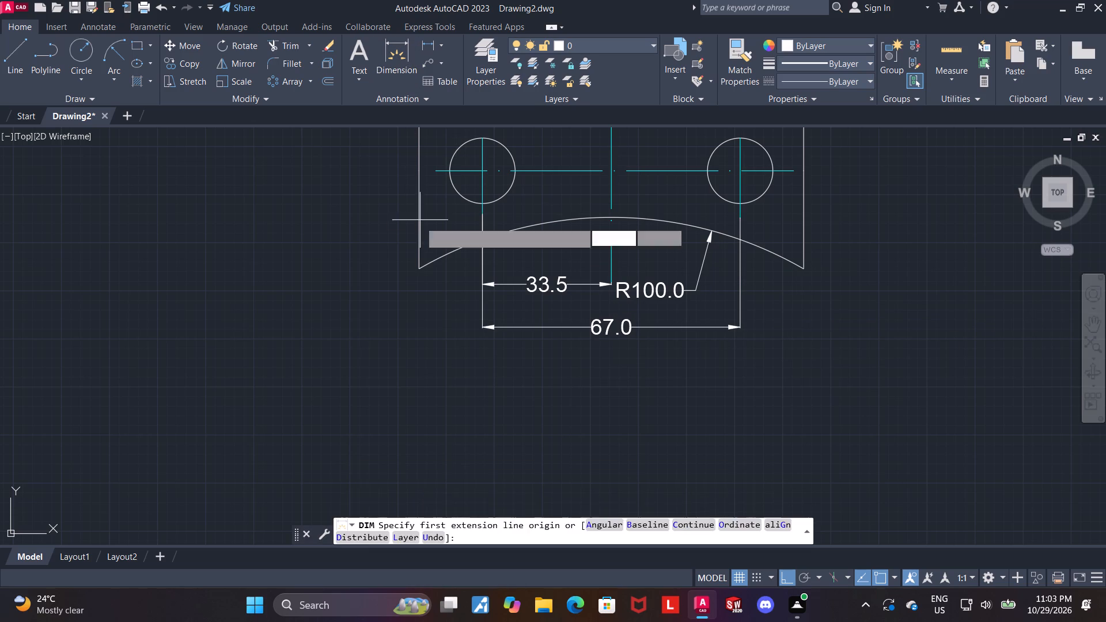
click(421, 267)
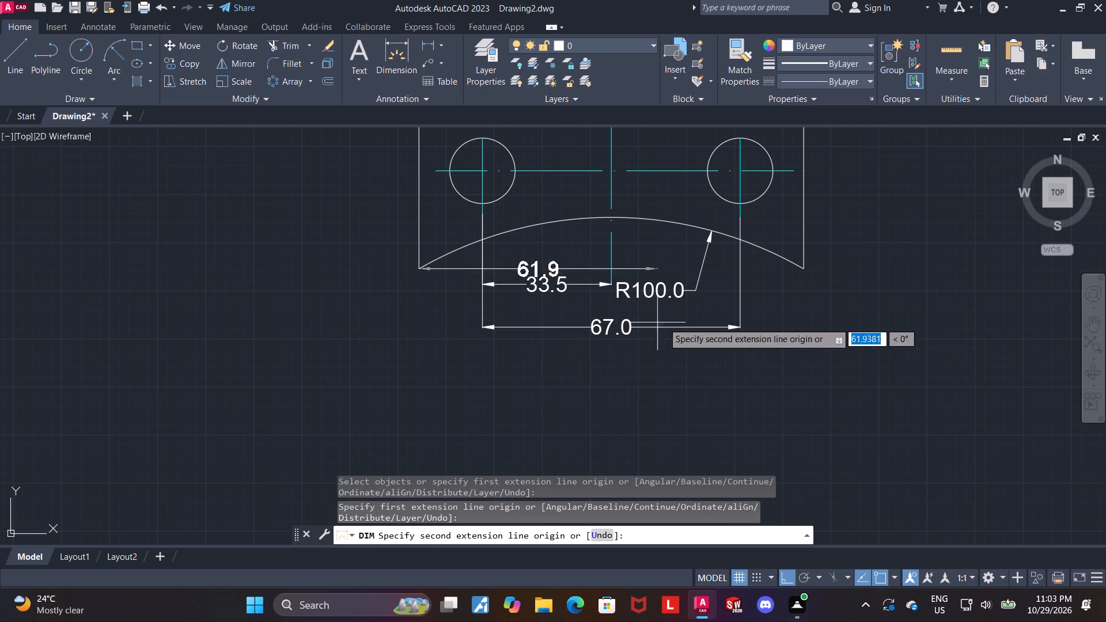
click(802, 266)
click(779, 378)
key(Escape)
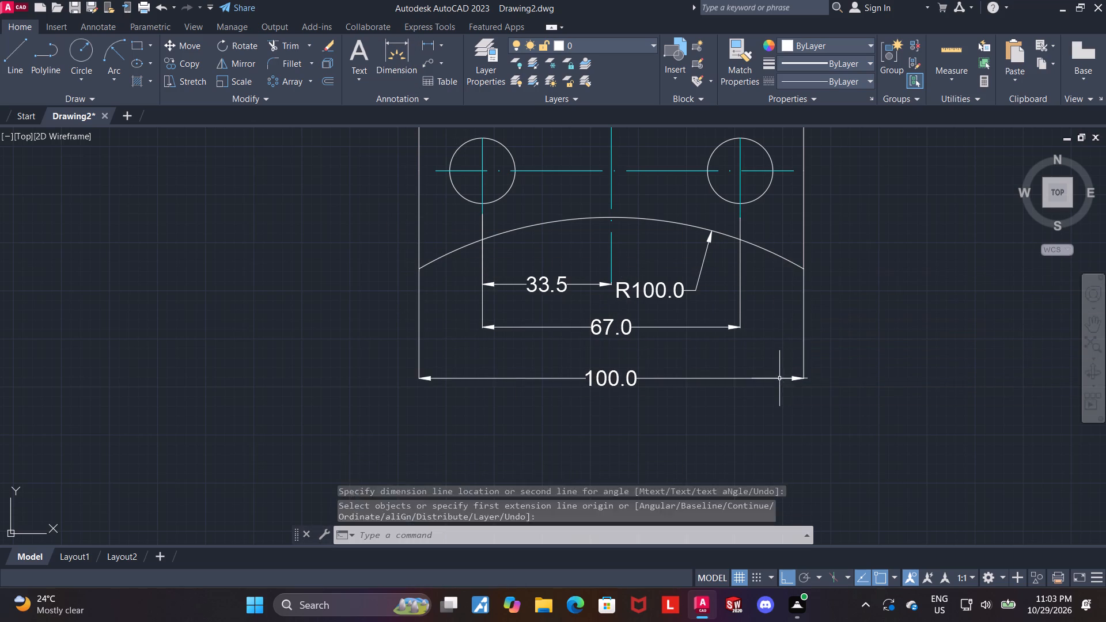
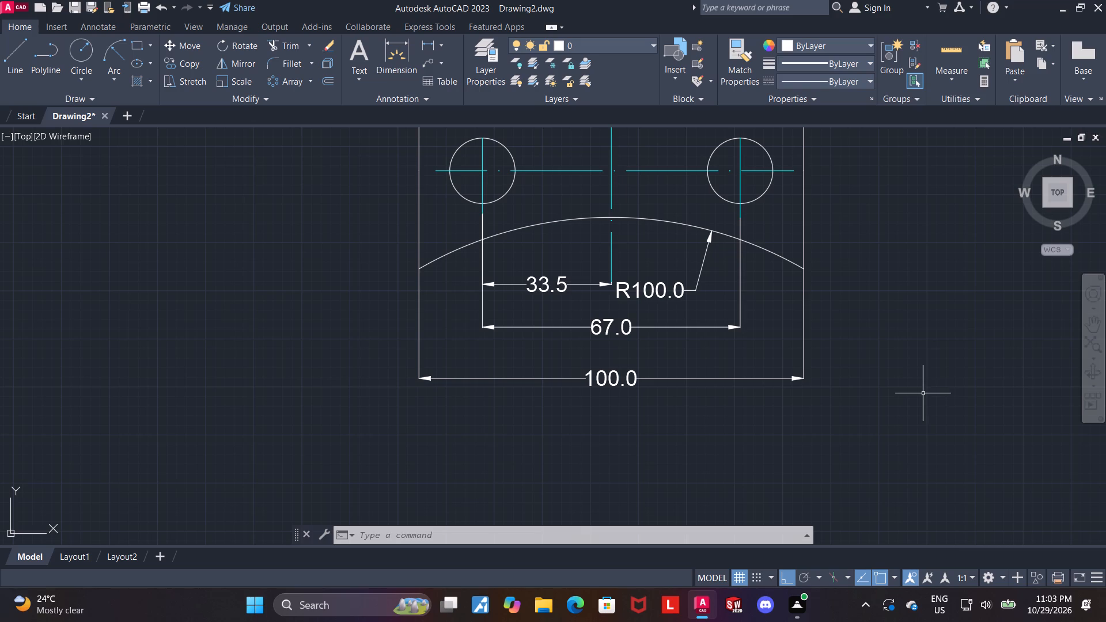
Dimension the diameter of the lower-right hole, placing the text outside the bracket's right edge, slightly below the hole.
middle_drag(902, 260, 857, 376)
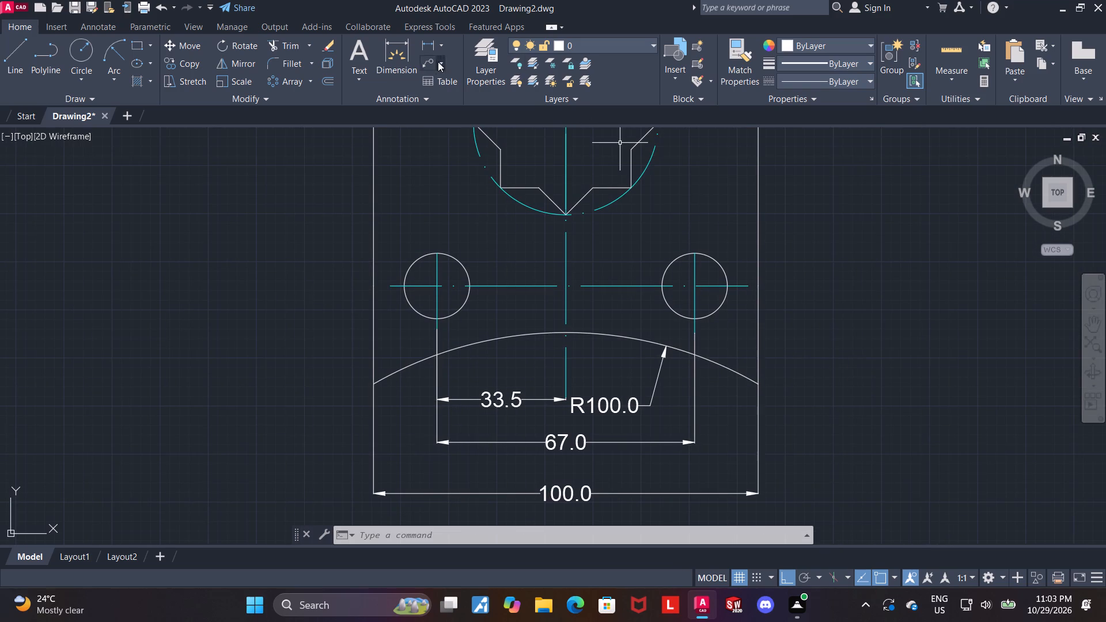
click(388, 41)
scroll(781, 309, up, 1)
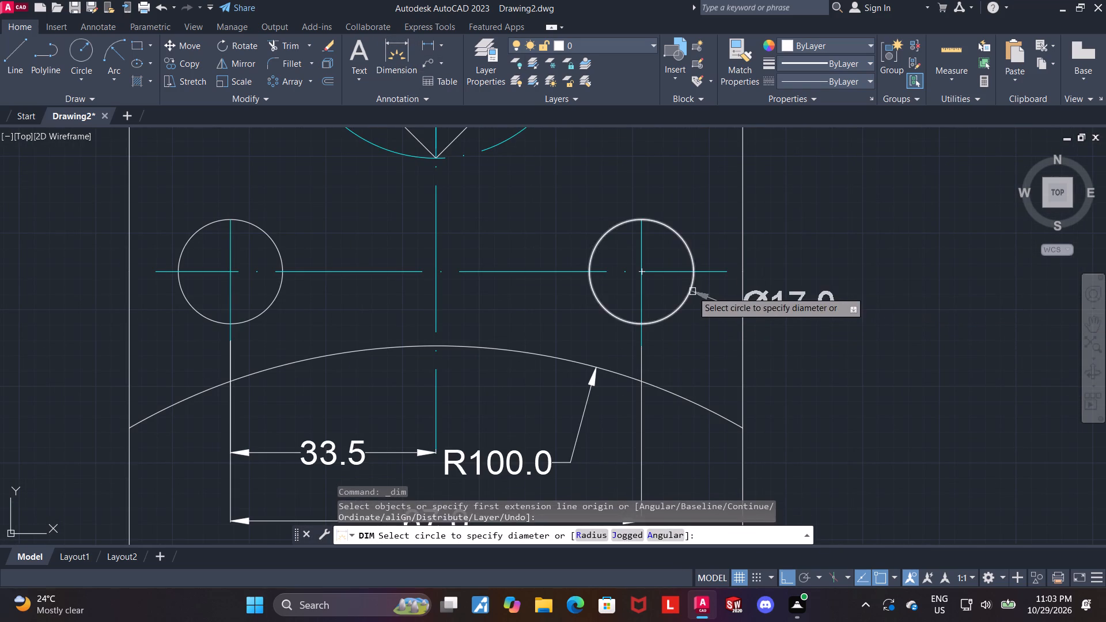
click(692, 291)
click(789, 349)
key(Escape)
Open the lower-right hole's diameter dimension text for editing.
double_click(847, 355)
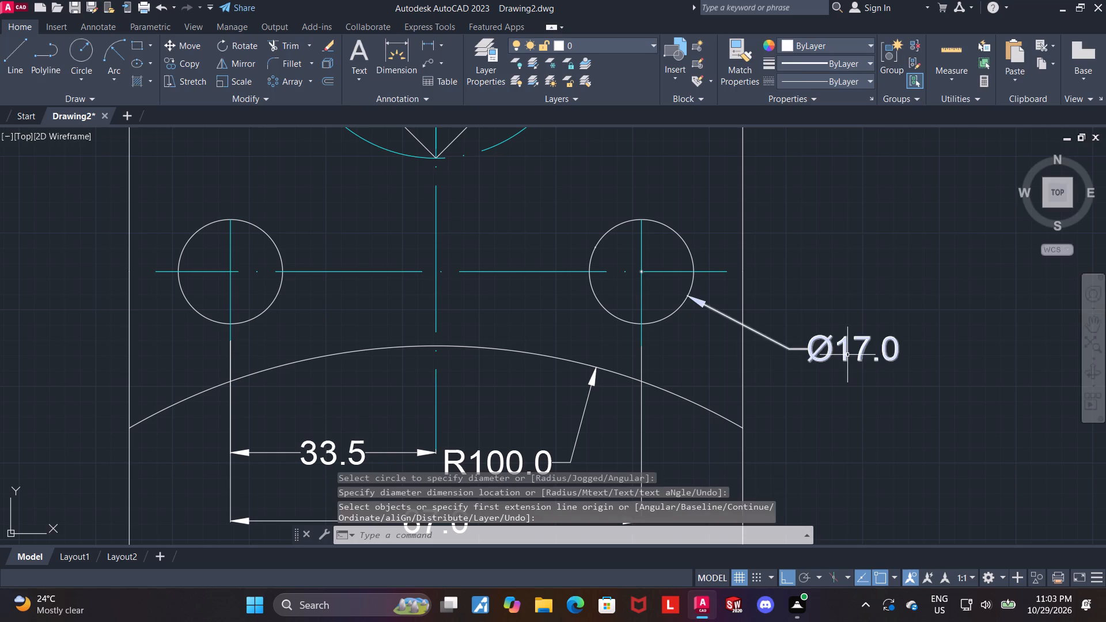
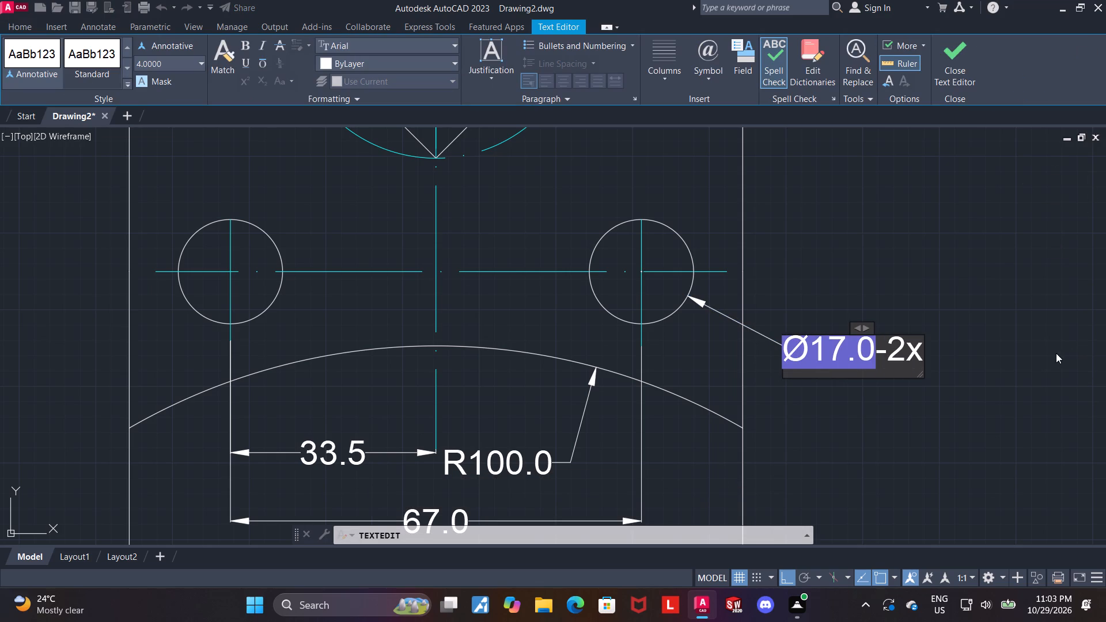
Complete the lower-right hole's diameter dimension text with the suffix -2X and close the text editor.
key(x)
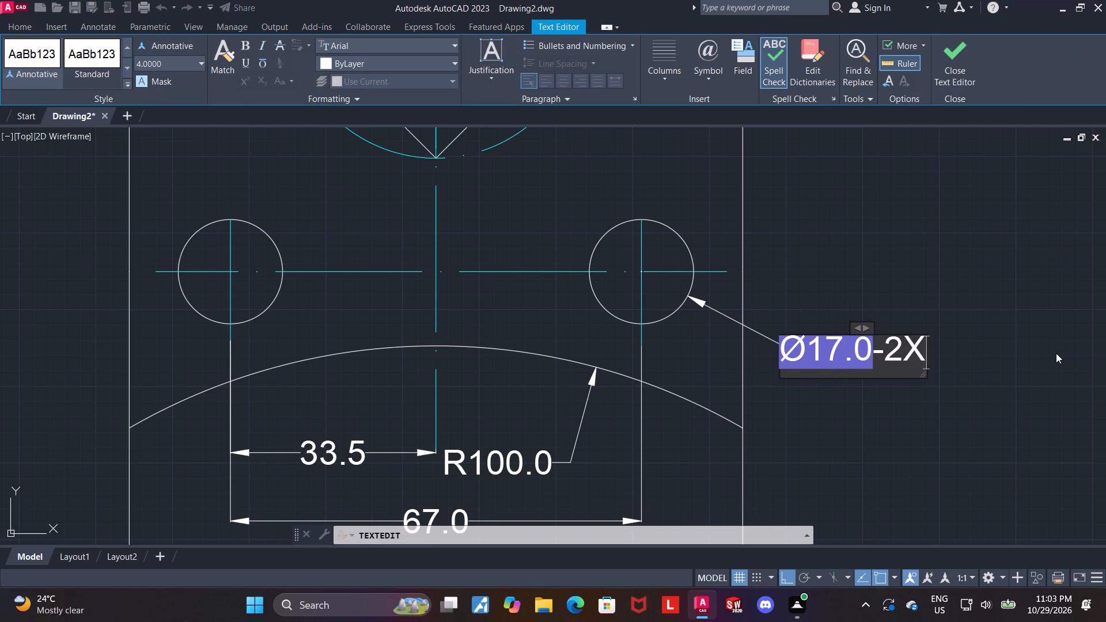
click(948, 65)
scroll(931, 198, down, 2)
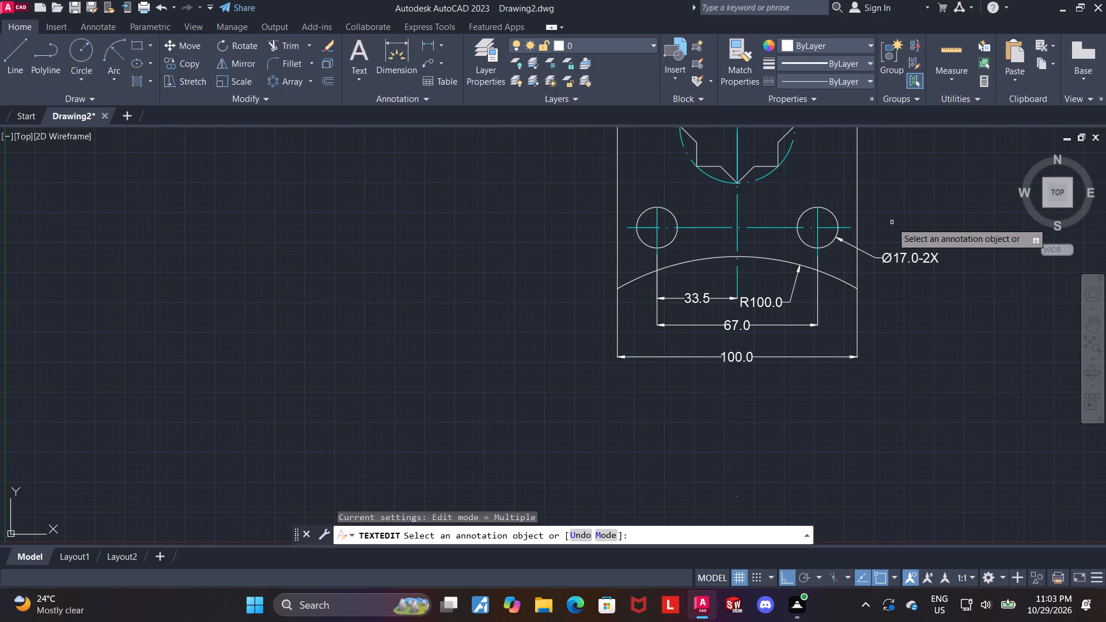
middle_drag(889, 220, 866, 251)
key(Escape)
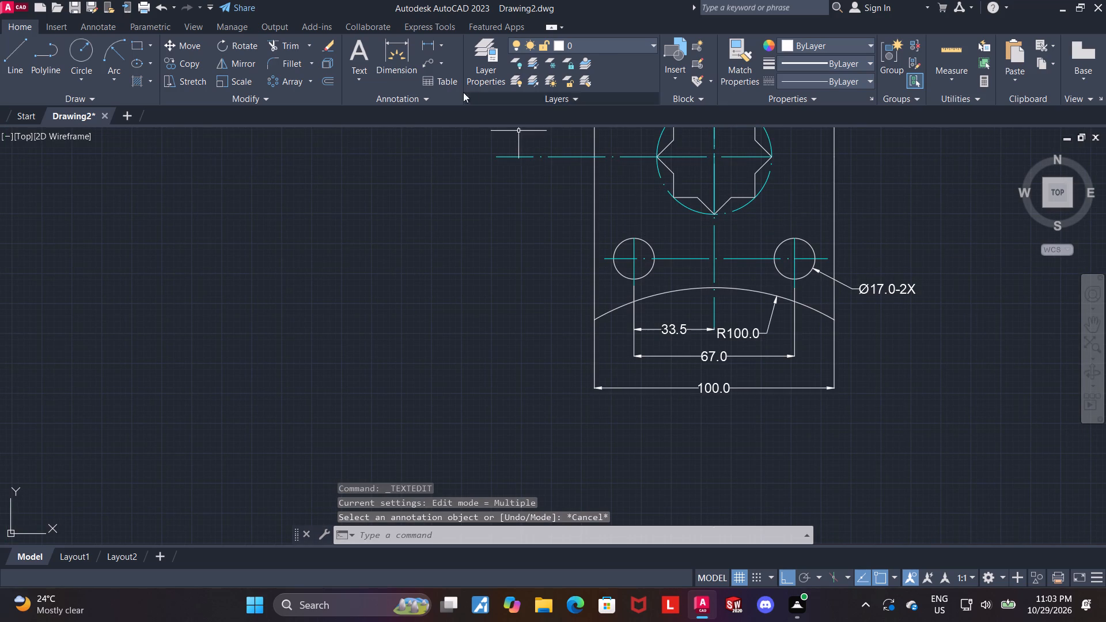
Dimension the vertical distance from the bracket's lower-left corner to the lower holes' centre line, placing it outside the left edge.
click(407, 47)
middle_drag(501, 246, 480, 276)
scroll(555, 355, up, 1)
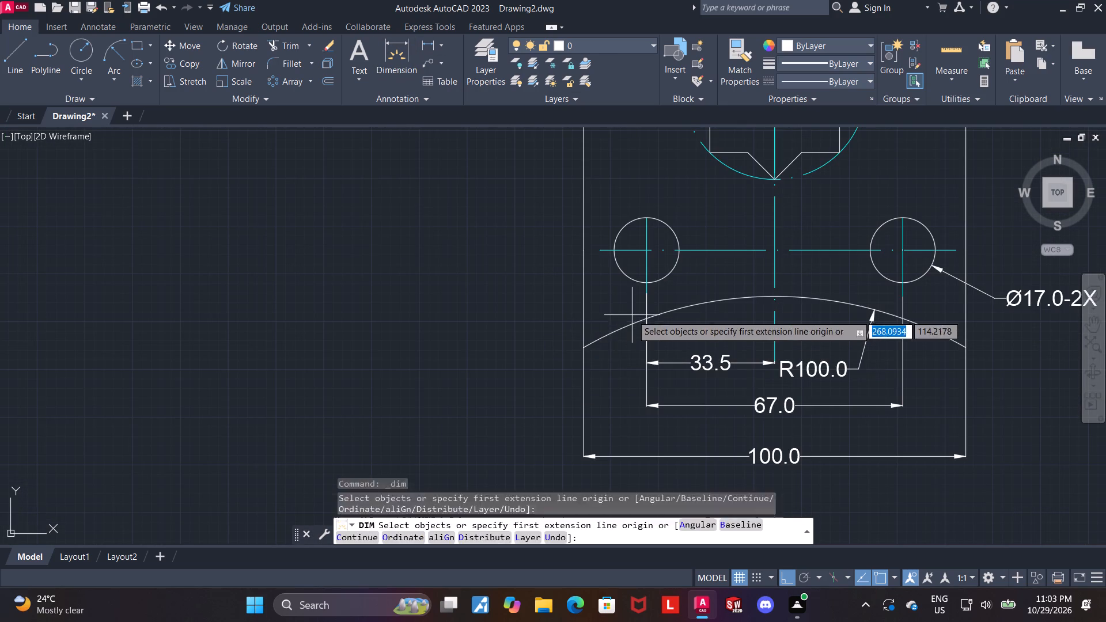
click(582, 347)
click(599, 251)
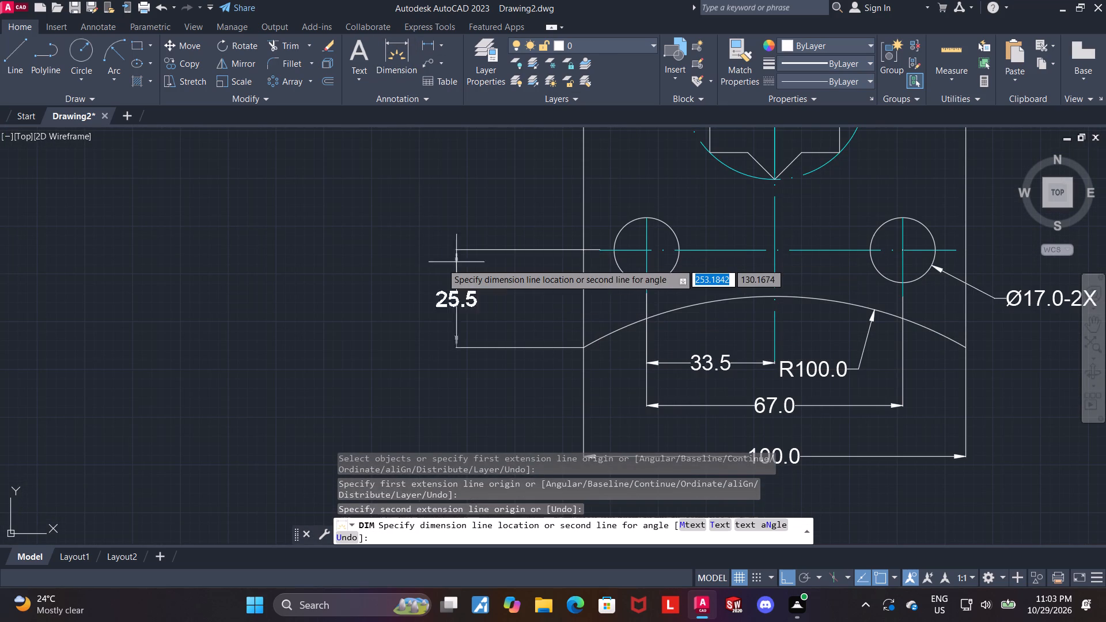
click(440, 270)
key(Escape)
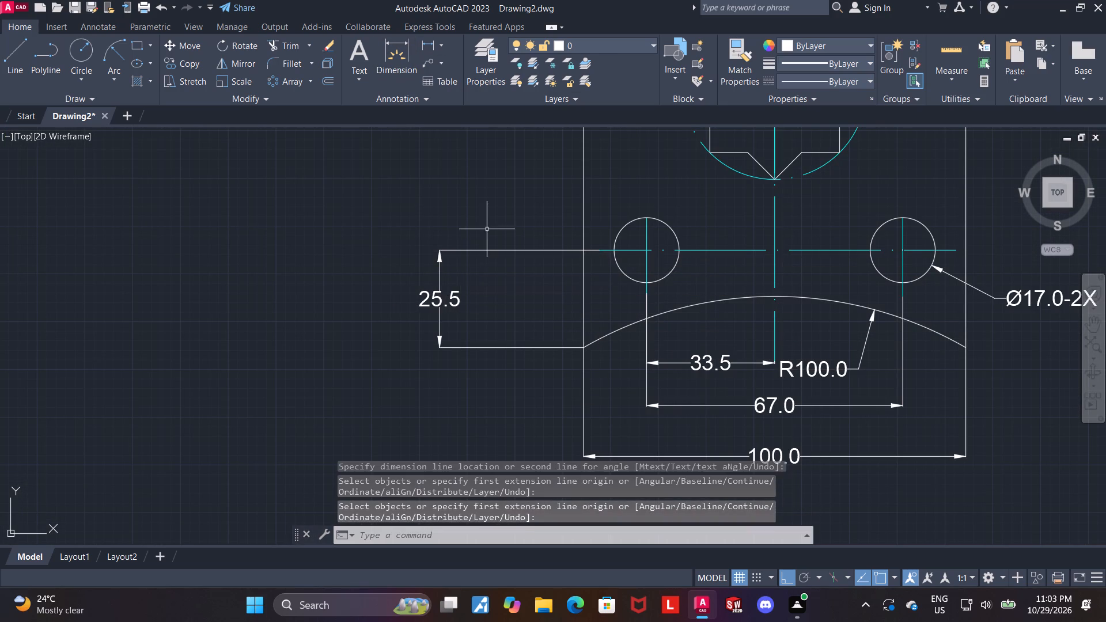
Dimension the vertical distance between the lower holes' centre line and the star cutout's horizontal centre line, outside the left edge.
middle_drag(486, 230, 385, 344)
click(381, 59)
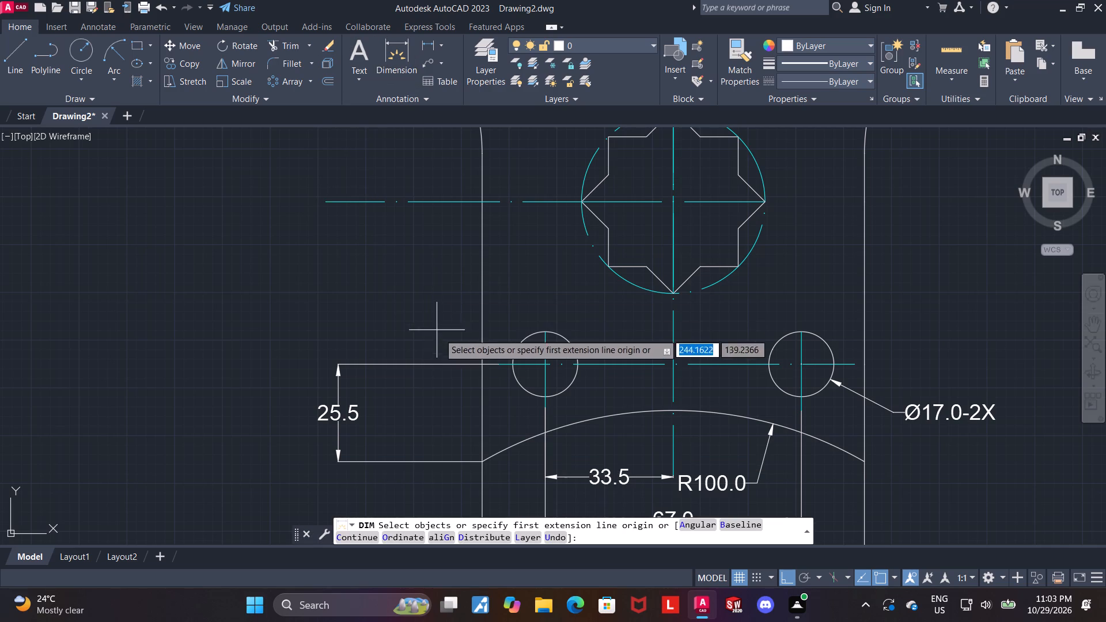
click(496, 363)
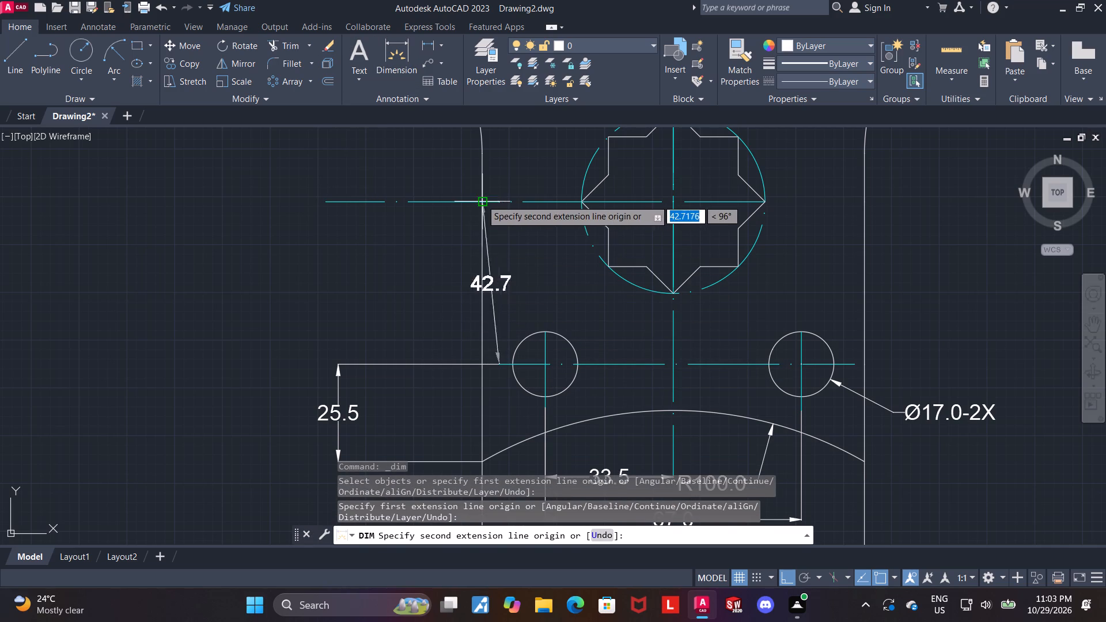
click(484, 200)
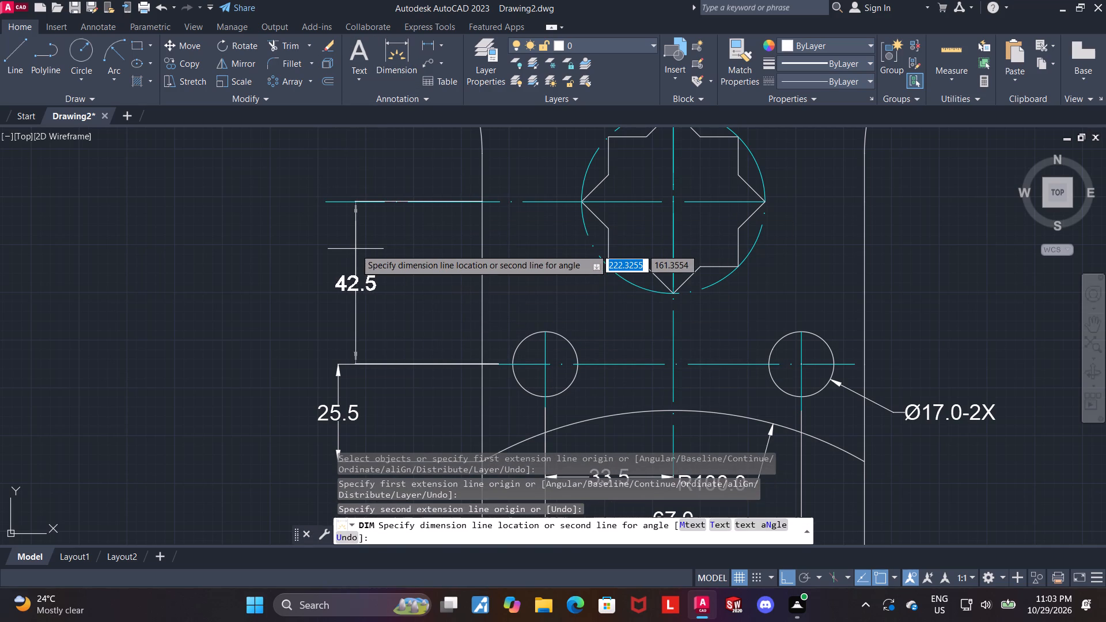
click(349, 249)
key(Escape)
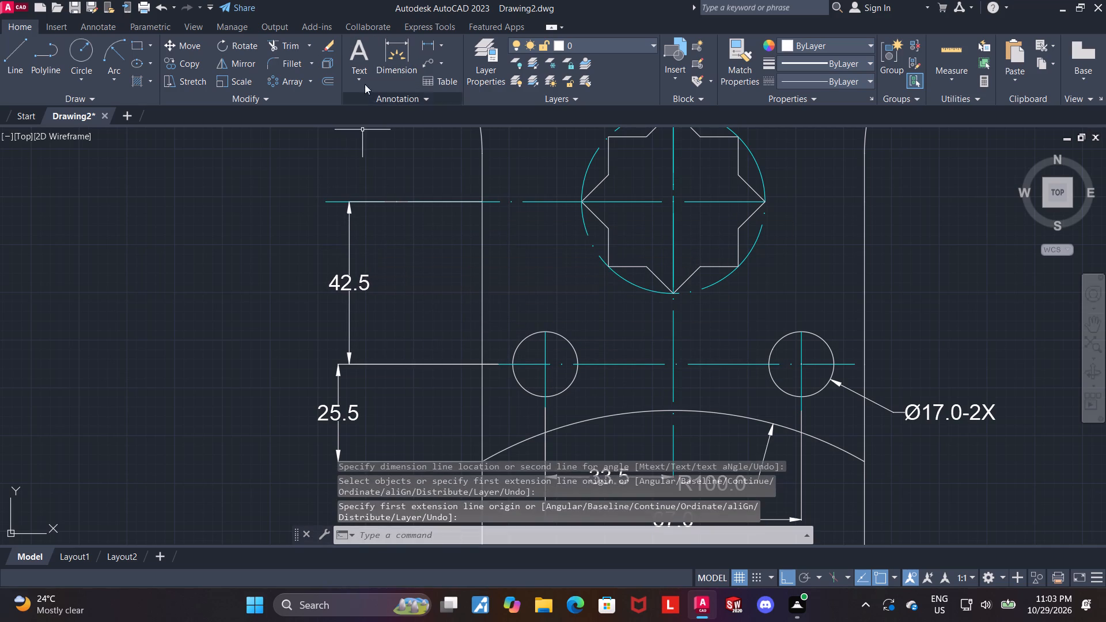
Trim the part of the star's horizontal centre line that extends beyond the bracket's left edge.
click(274, 45)
drag(327, 218, 334, 180)
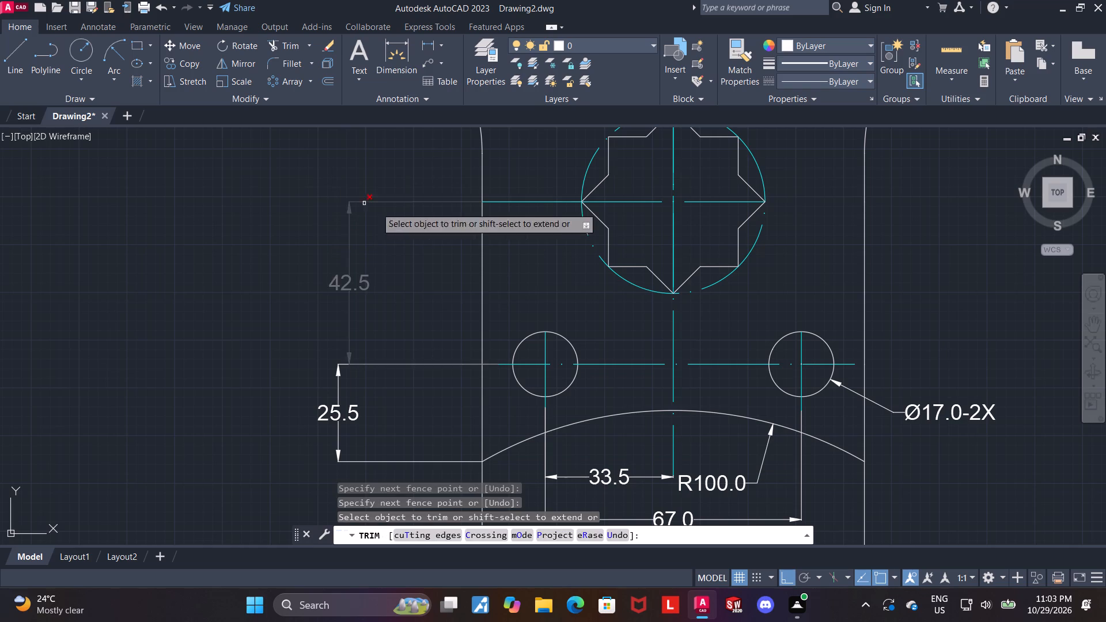
key(Escape)
Dimension the vertical distance from the star's horizontal centre line to the upper holes' centre line, left of the bracket.
scroll(460, 257, down, 1)
middle_drag(449, 259, 411, 291)
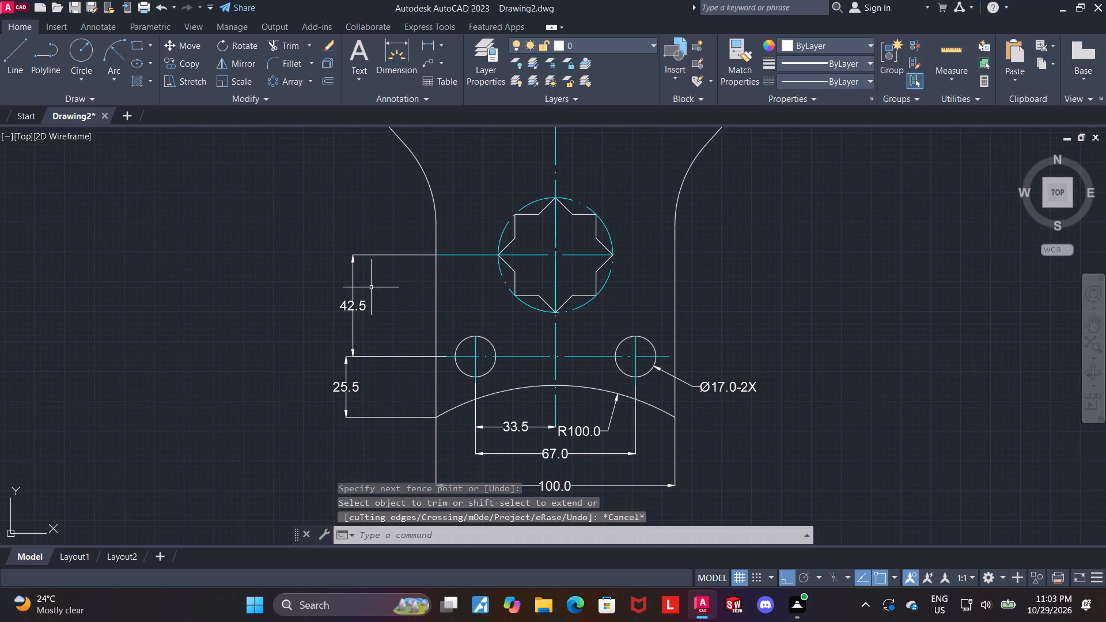
middle_drag(369, 286, 336, 354)
scroll(330, 344, down, 2)
scroll(320, 301, up, 1)
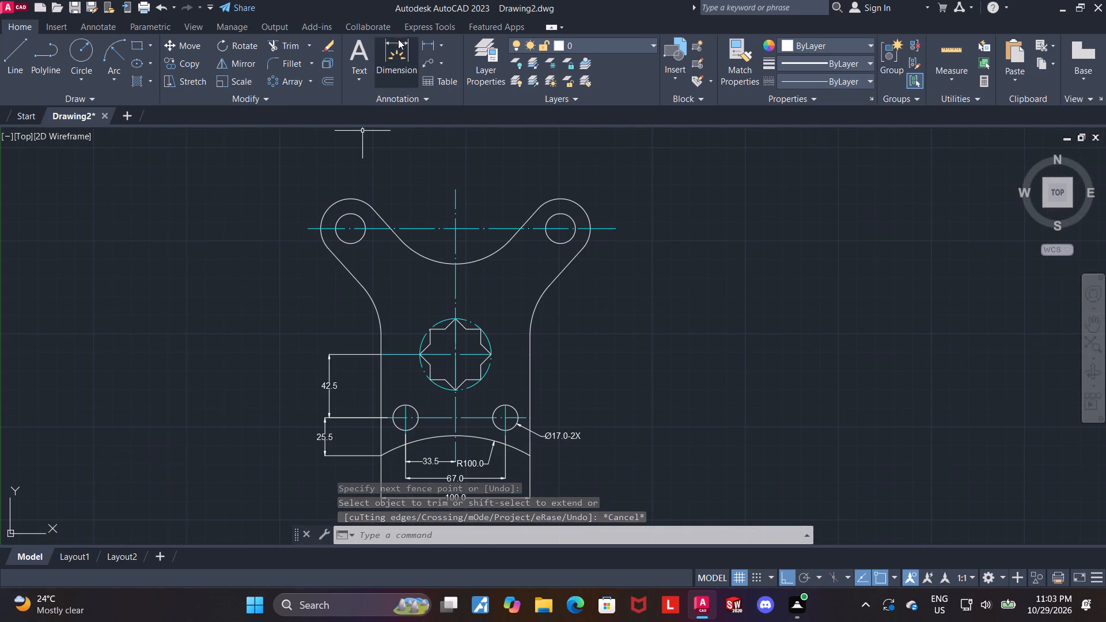
click(398, 45)
click(380, 354)
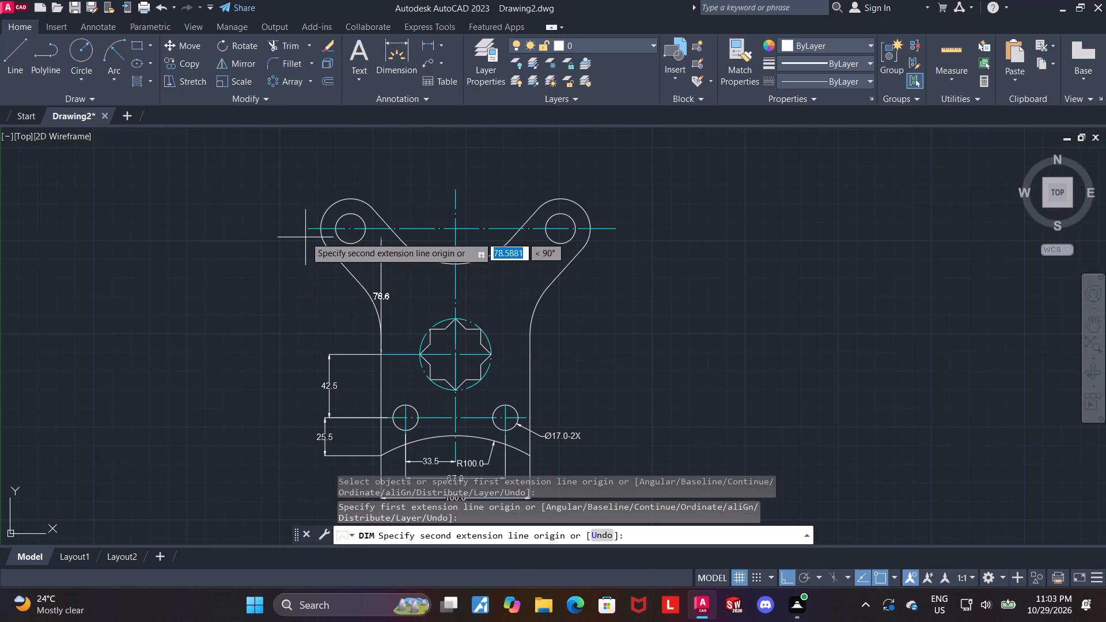
click(307, 230)
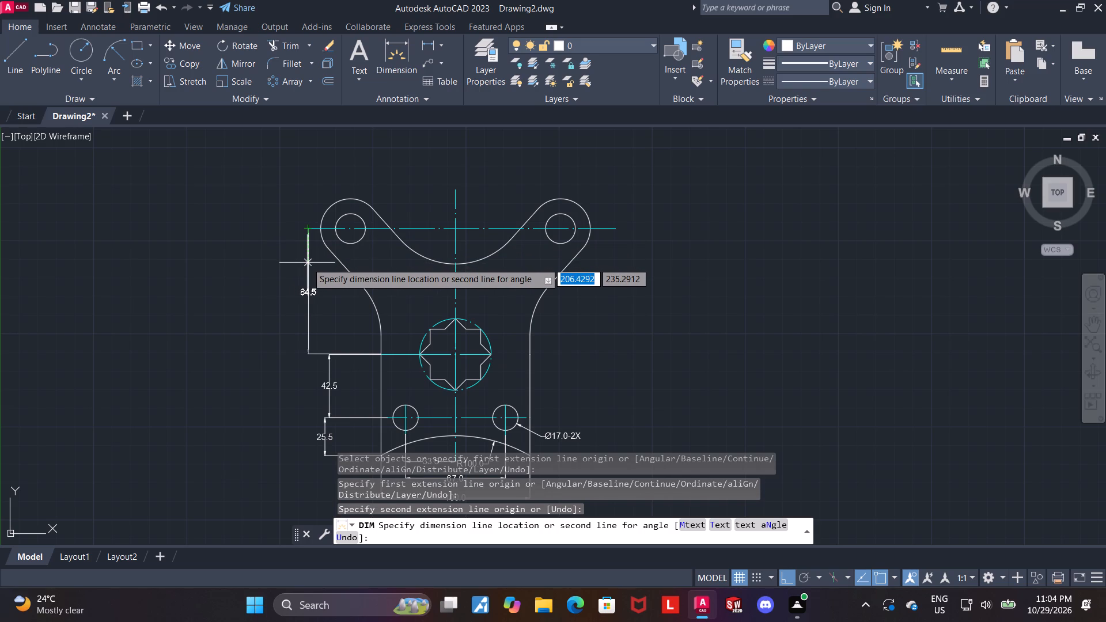
click(307, 263)
key(Escape)
Dimension the cyan circle around the star cutout as a radius, placing the text outside the right edge, slightly below its centre.
scroll(347, 332, up, 1)
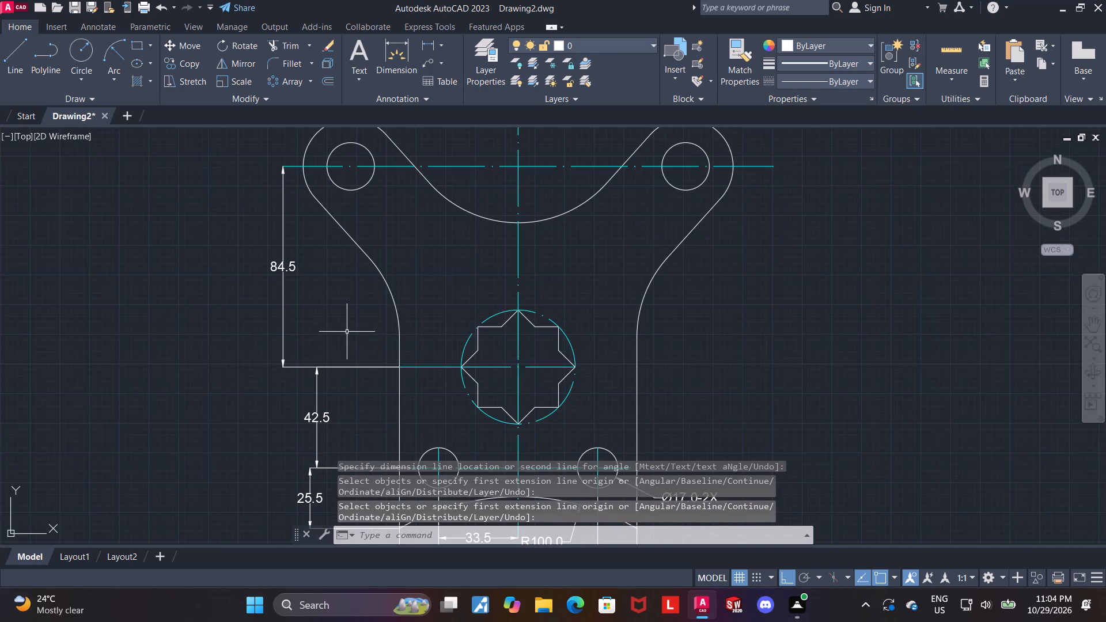
scroll(321, 318, down, 1)
middle_drag(336, 339, 326, 290)
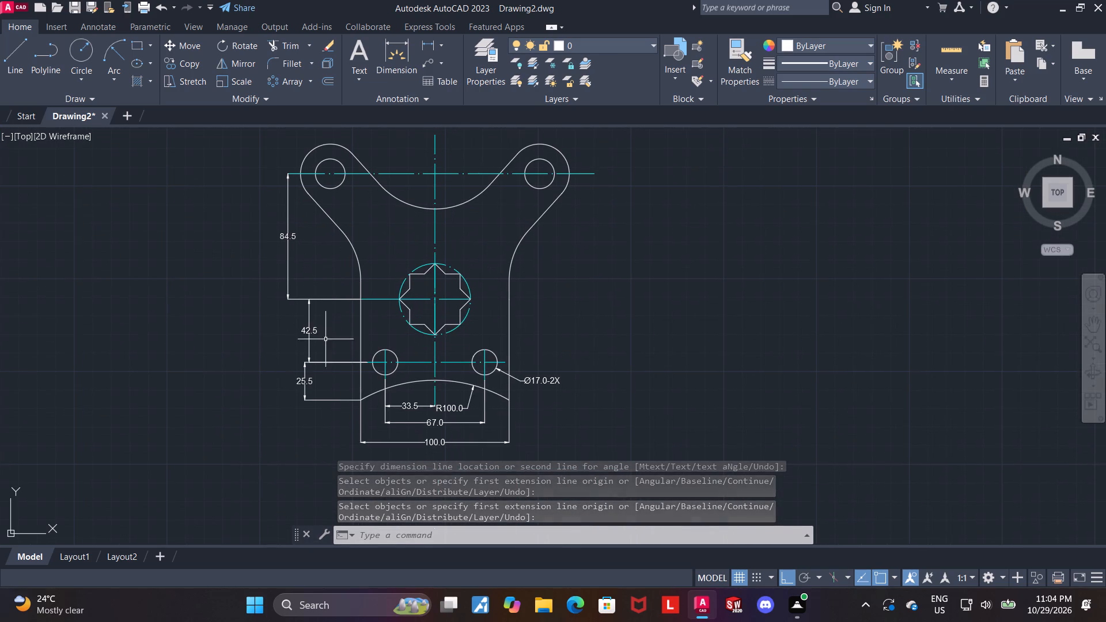
scroll(323, 325, up, 1)
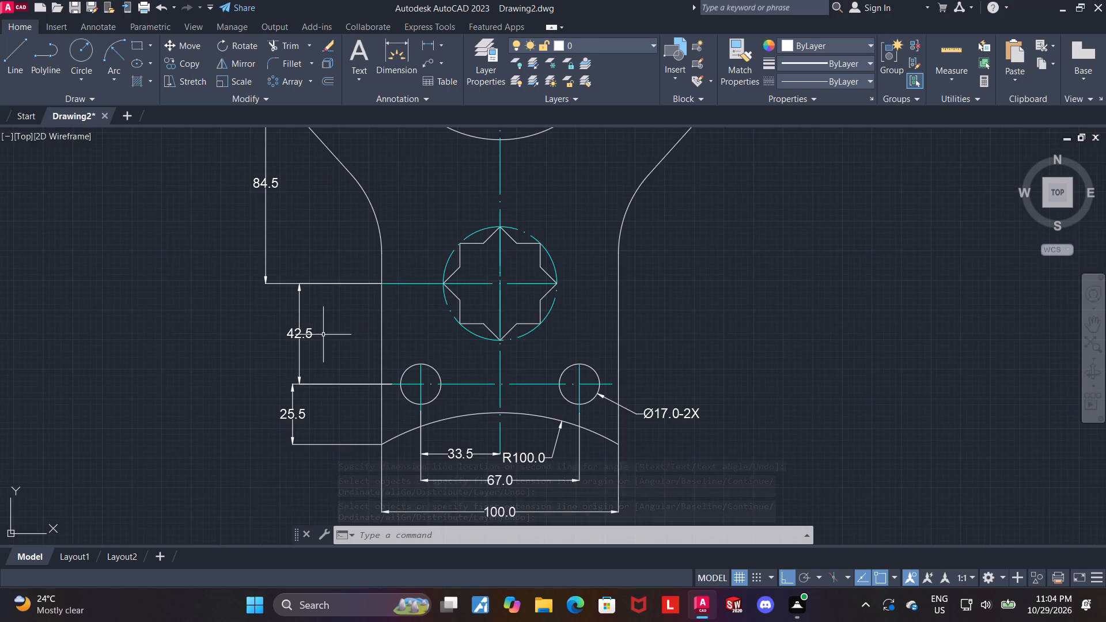
scroll(729, 376, down, 1)
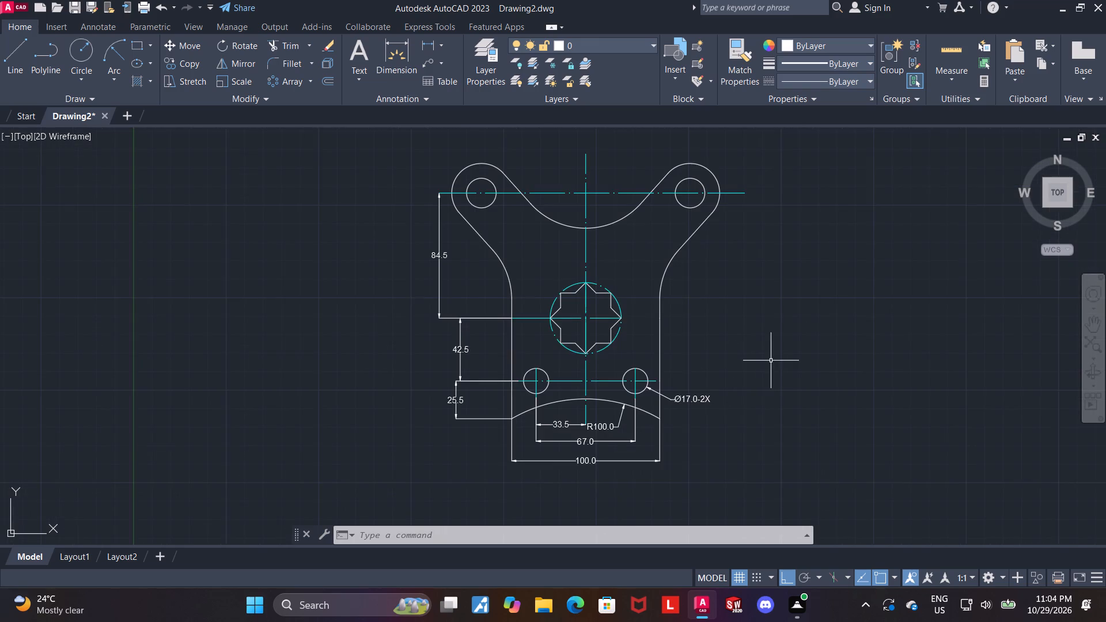
middle_drag(764, 360, 665, 389)
scroll(662, 289, up, 1)
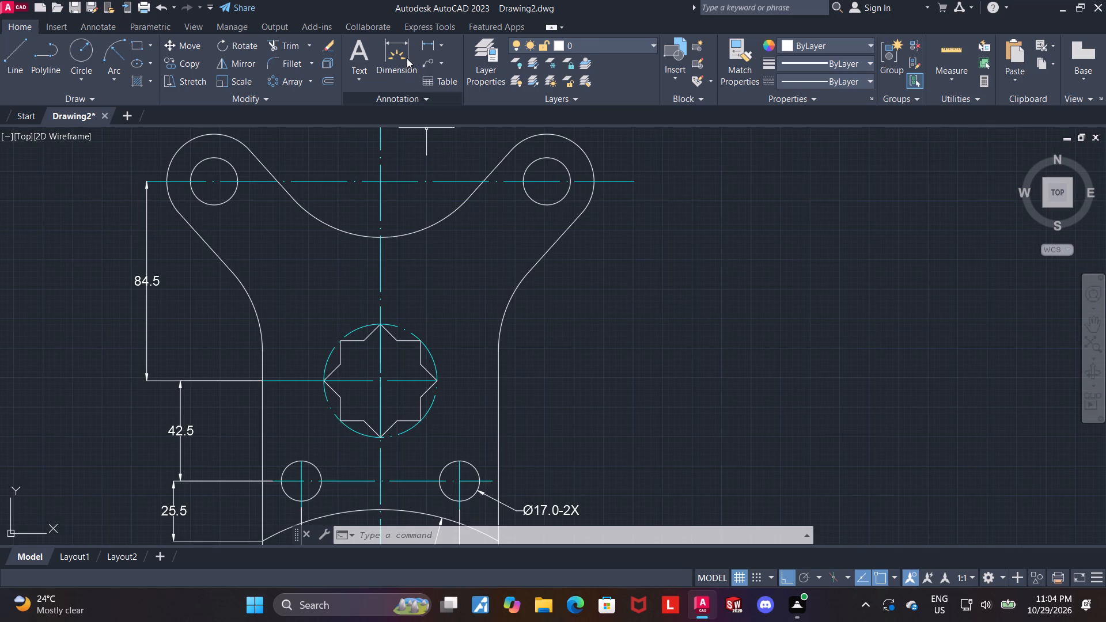
click(406, 58)
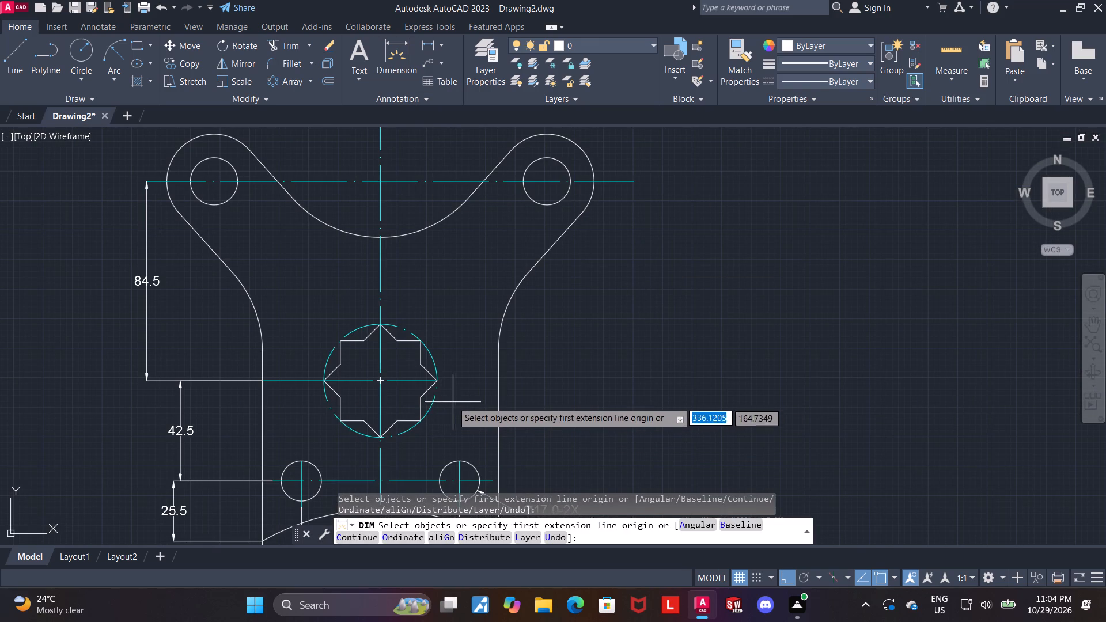
click(434, 395)
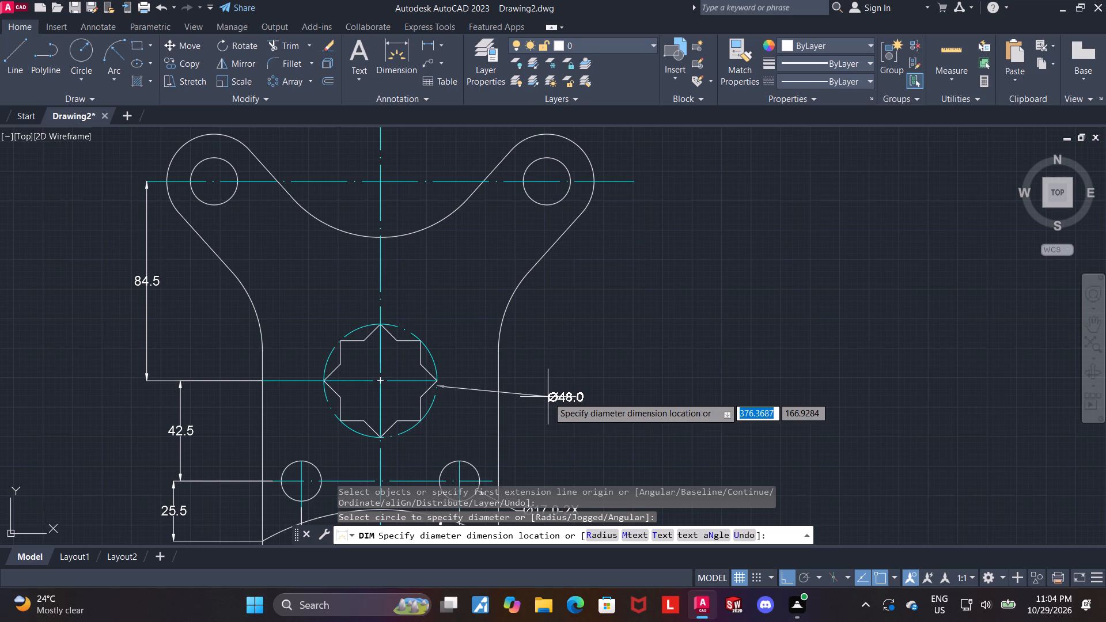
key(r)
key(Return)
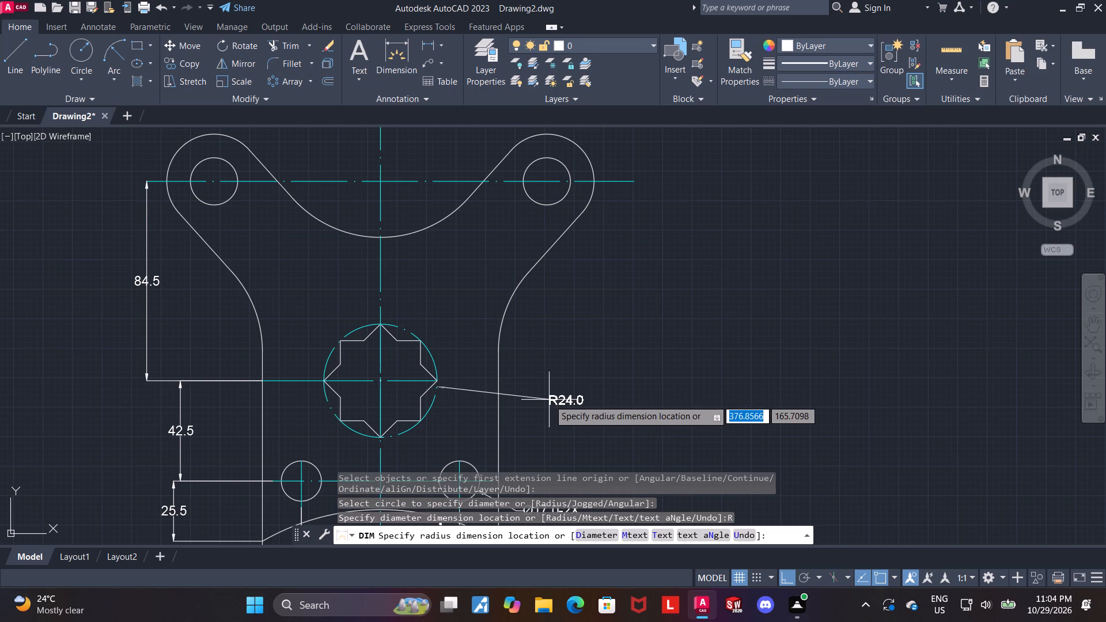
click(537, 426)
key(Escape)
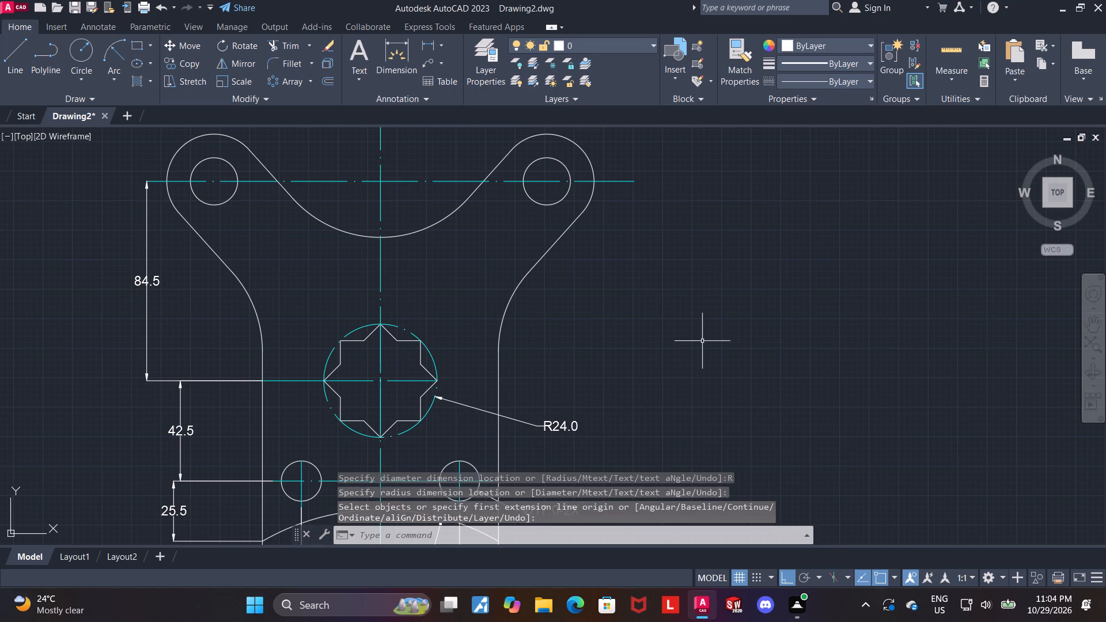
Dimension the radius of the concave arc joining the right edge to the sloped arm, placing the text outside the bracket.
middle_drag(702, 340, 703, 352)
scroll(367, 337, up, 2)
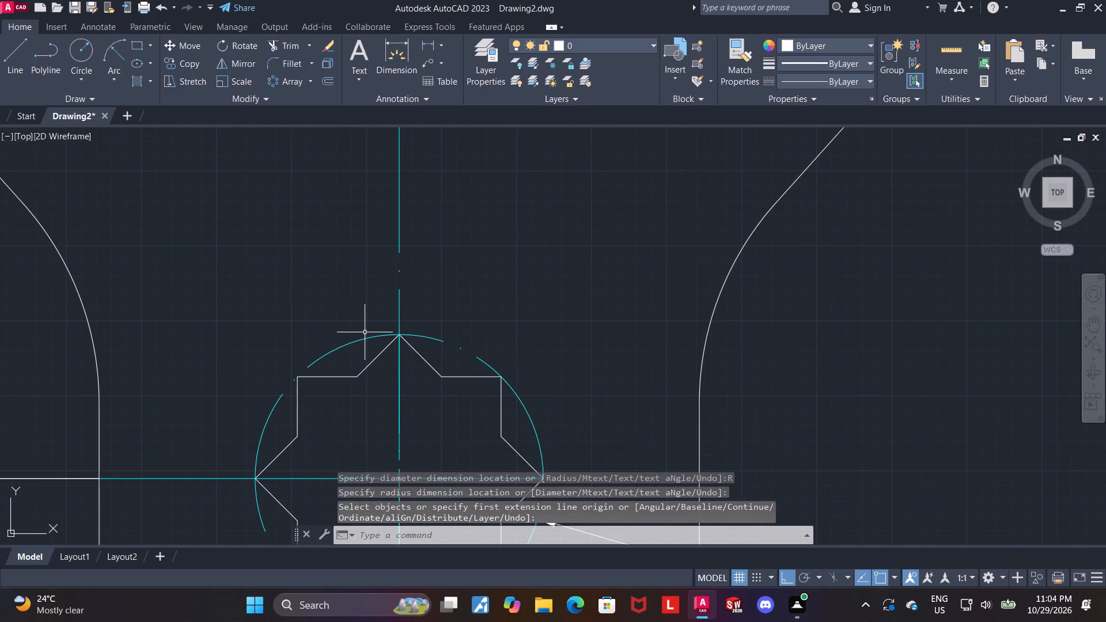
middle_drag(528, 323, 390, 320)
scroll(389, 311, down, 1)
middle_drag(499, 327, 469, 305)
scroll(484, 323, down, 1)
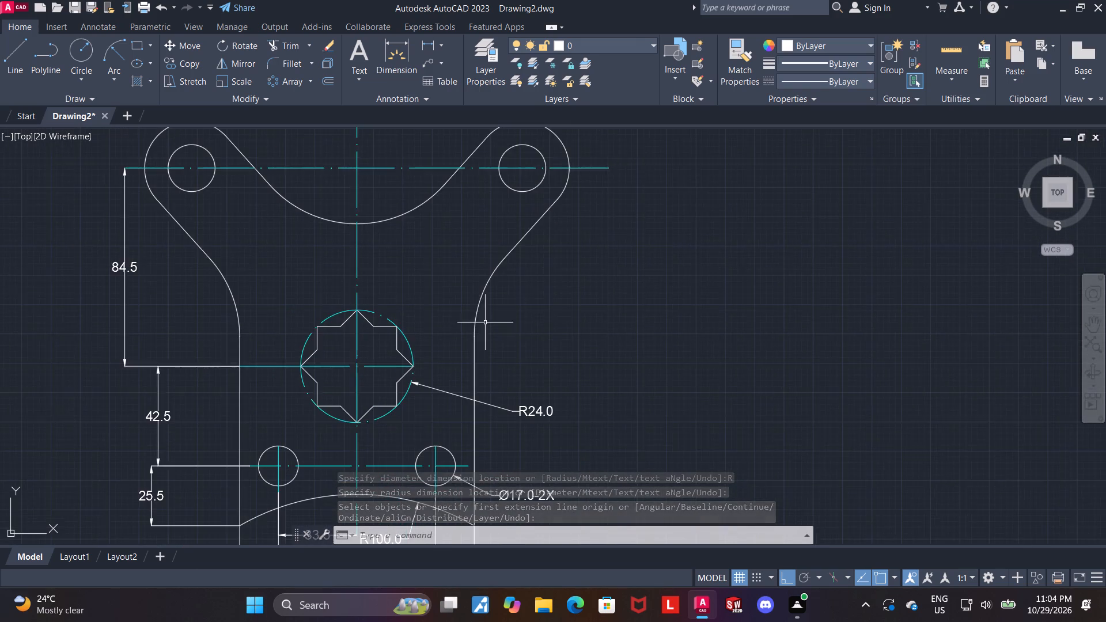
middle_drag(559, 316, 519, 334)
scroll(508, 316, up, 1)
click(387, 61)
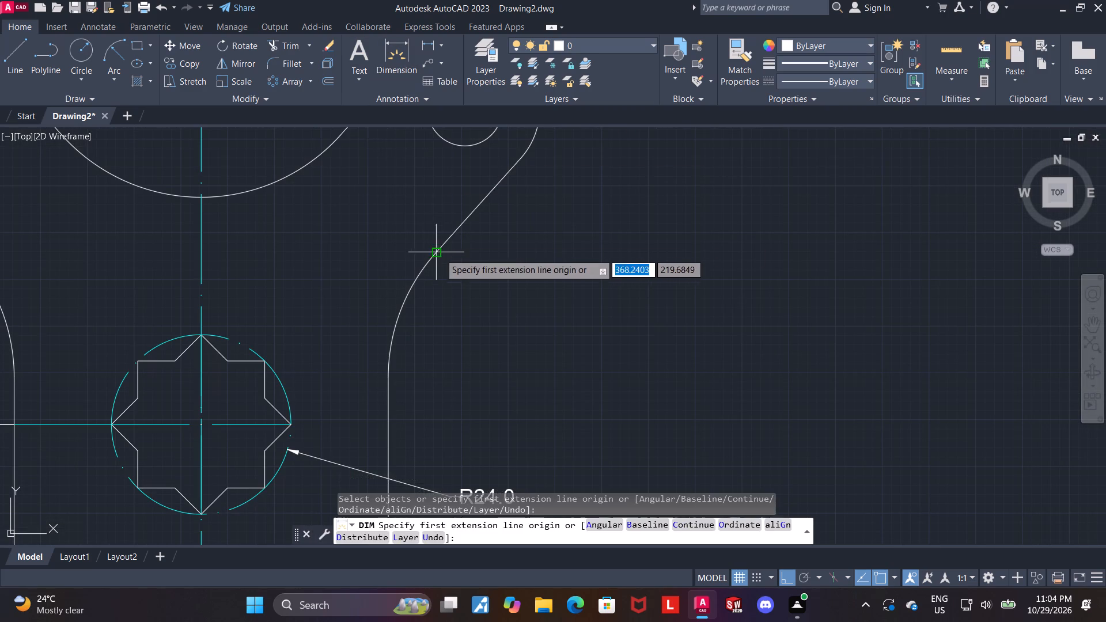
click(422, 266)
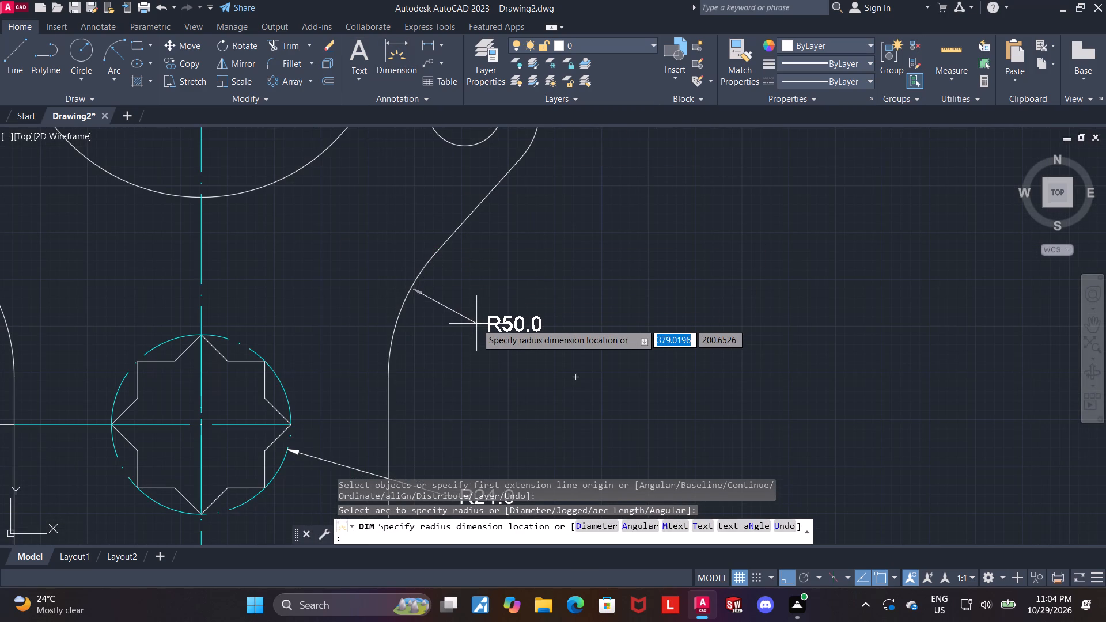
click(476, 324)
key(Escape)
Open the right-hand concave arc's radius dimension text for editing.
double_click(514, 327)
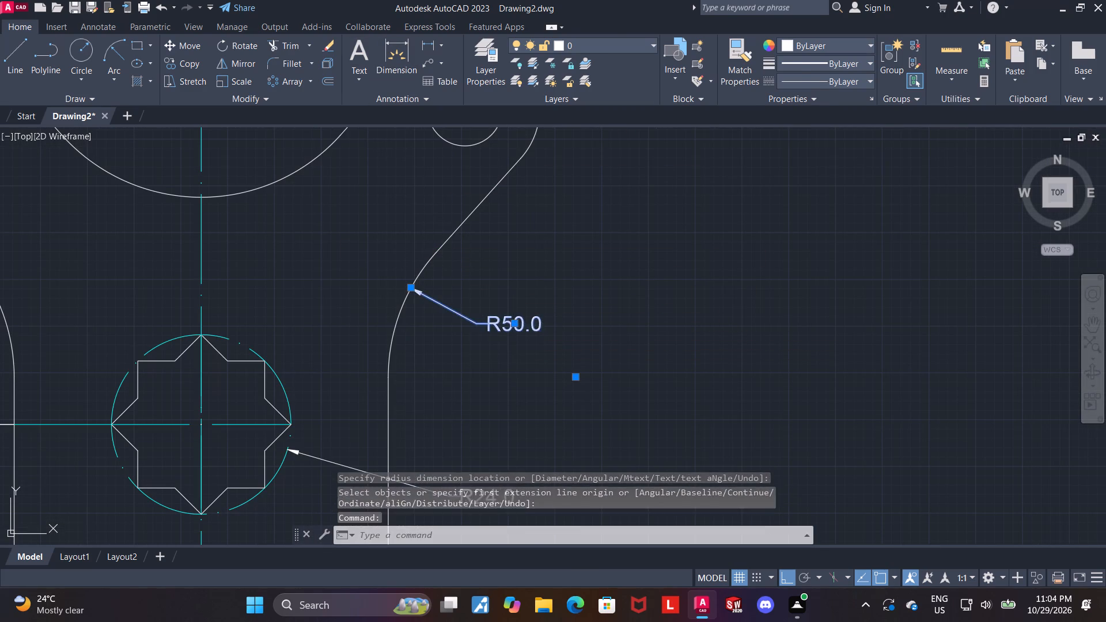
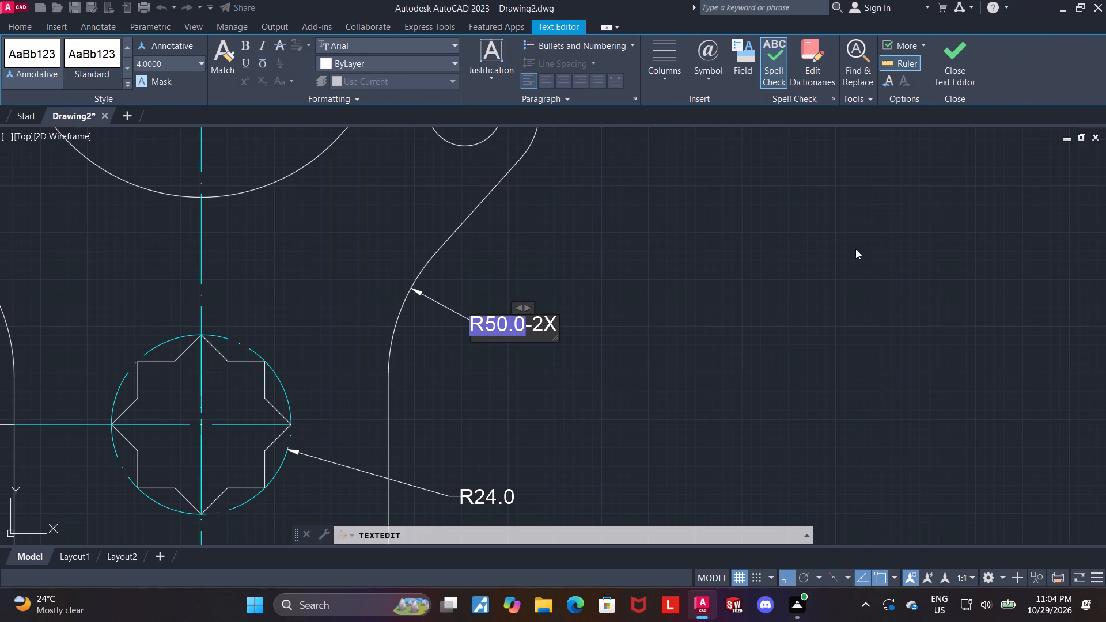
Finish editing the right-hand concave arc's radius dimension text, keeping the "-2X" suffix.
click(941, 73)
scroll(754, 328, down, 1)
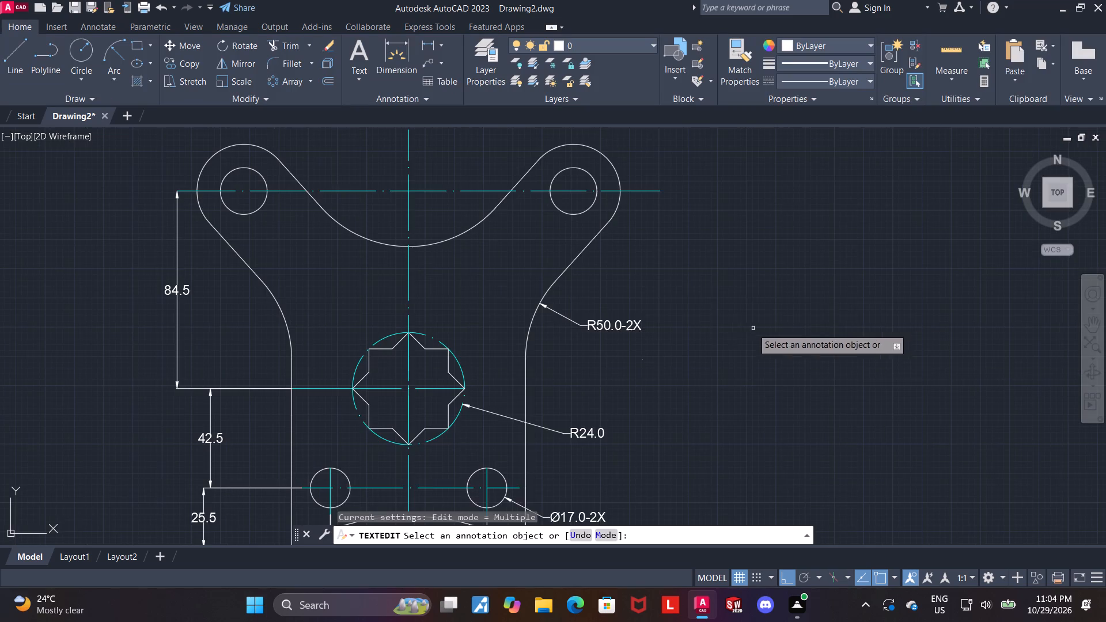
key(Escape)
Dimension the radius of the rounded outer arc on the bracket's upper-right lobe, placing the text outside, above and right of it.
middle_drag(715, 317, 647, 386)
middle_drag(640, 329, 627, 378)
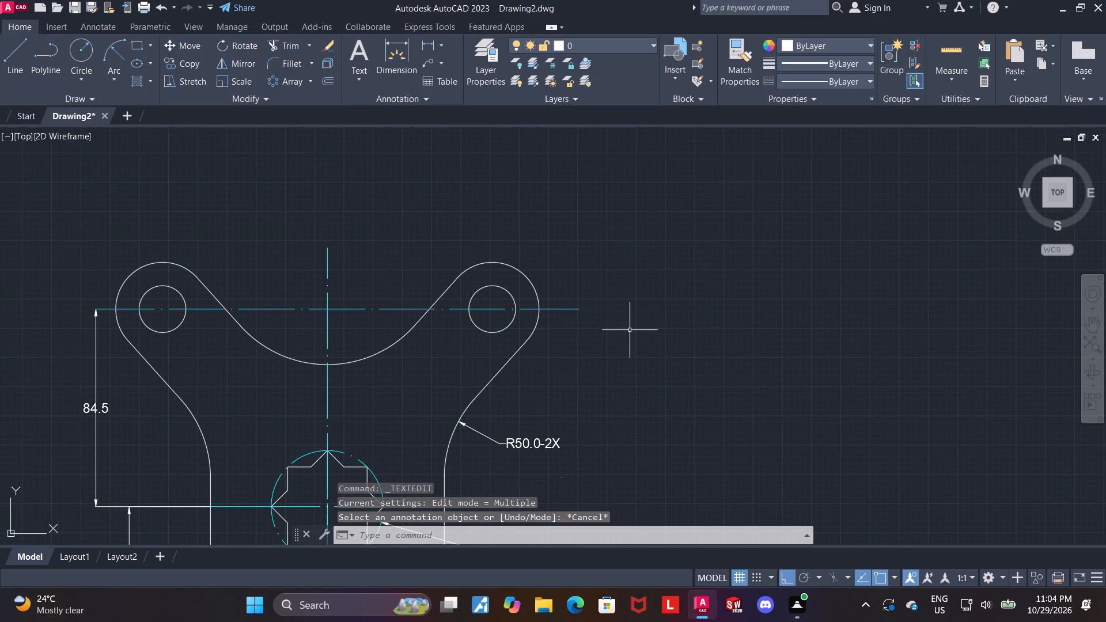
click(397, 58)
scroll(552, 318, up, 1)
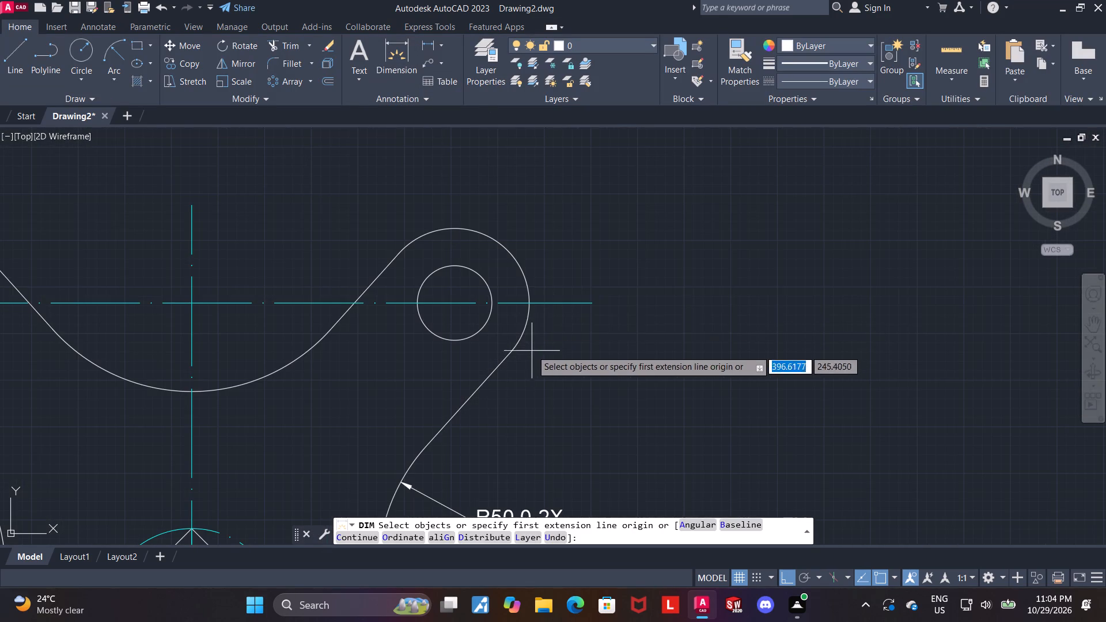
click(518, 267)
click(565, 206)
key(Escape)
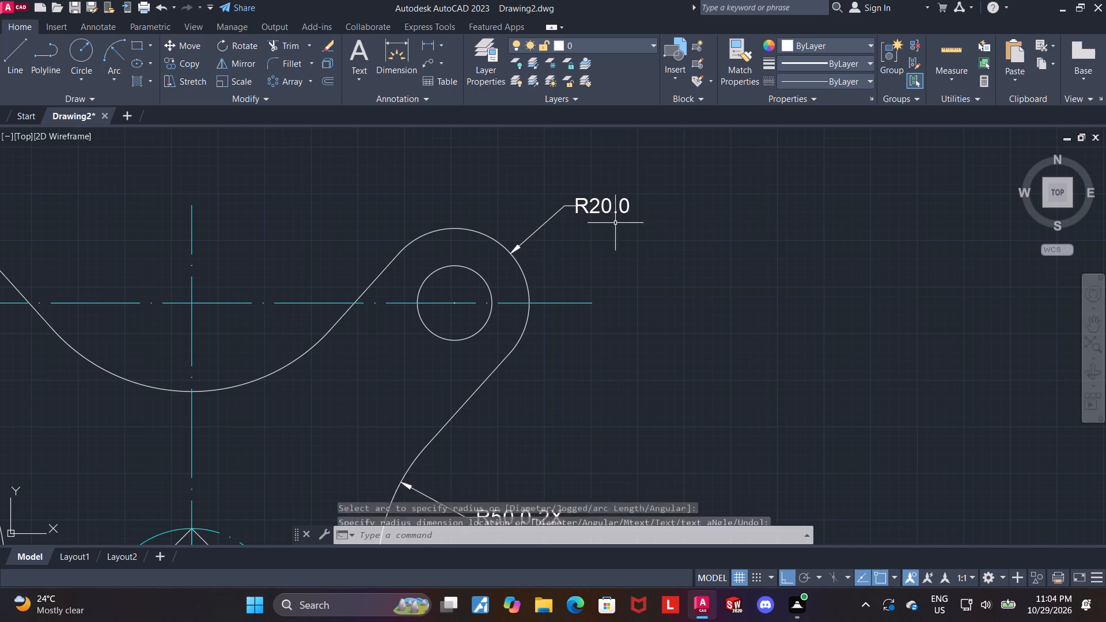
Append the suffix "-2X" to the upper-right lobe's outer radius dimension text.
double_click(603, 199)
key(Right)
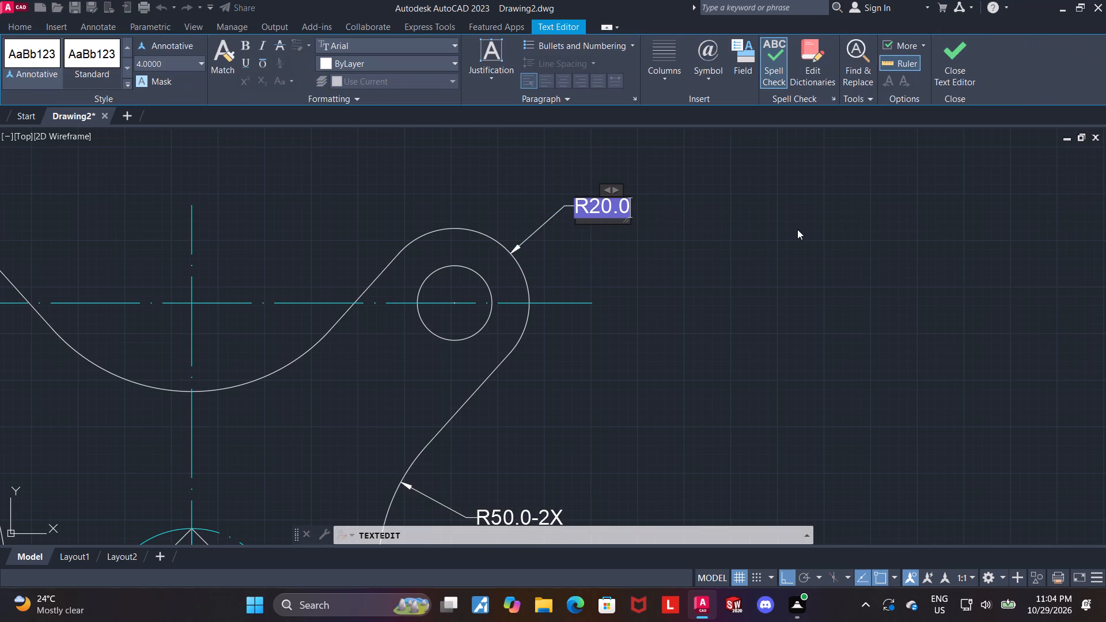
key(minus)
text(2X)
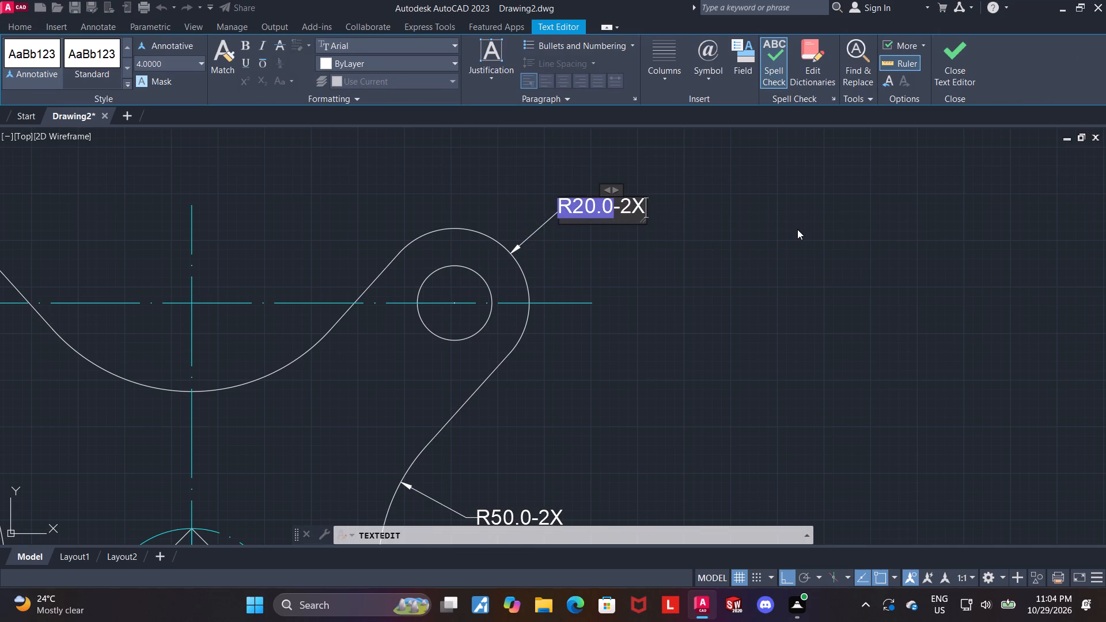
click(964, 59)
key(Escape)
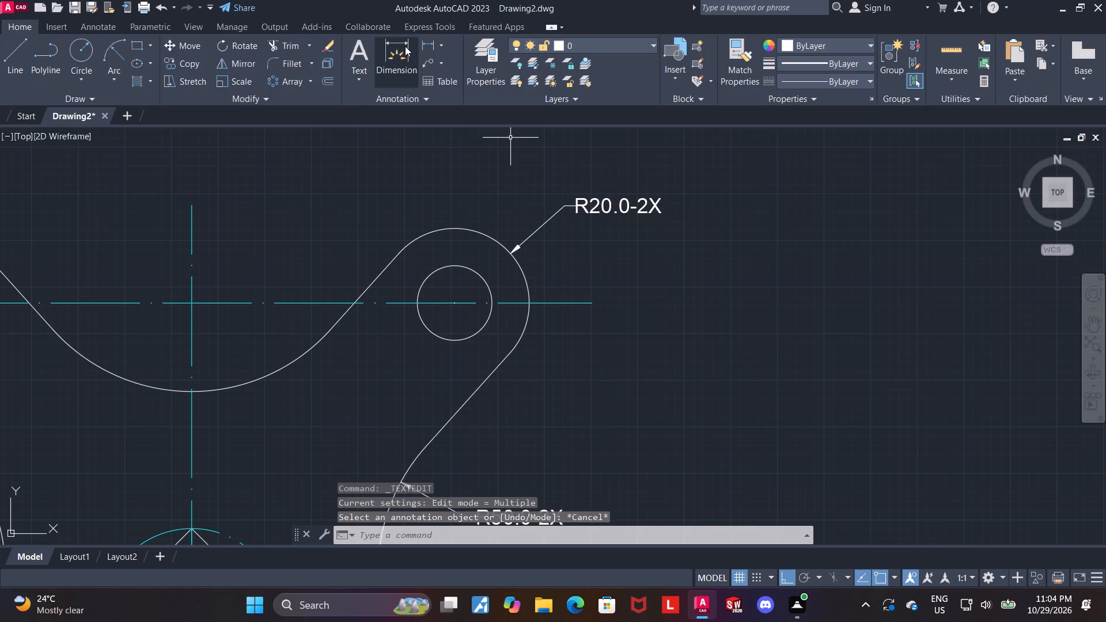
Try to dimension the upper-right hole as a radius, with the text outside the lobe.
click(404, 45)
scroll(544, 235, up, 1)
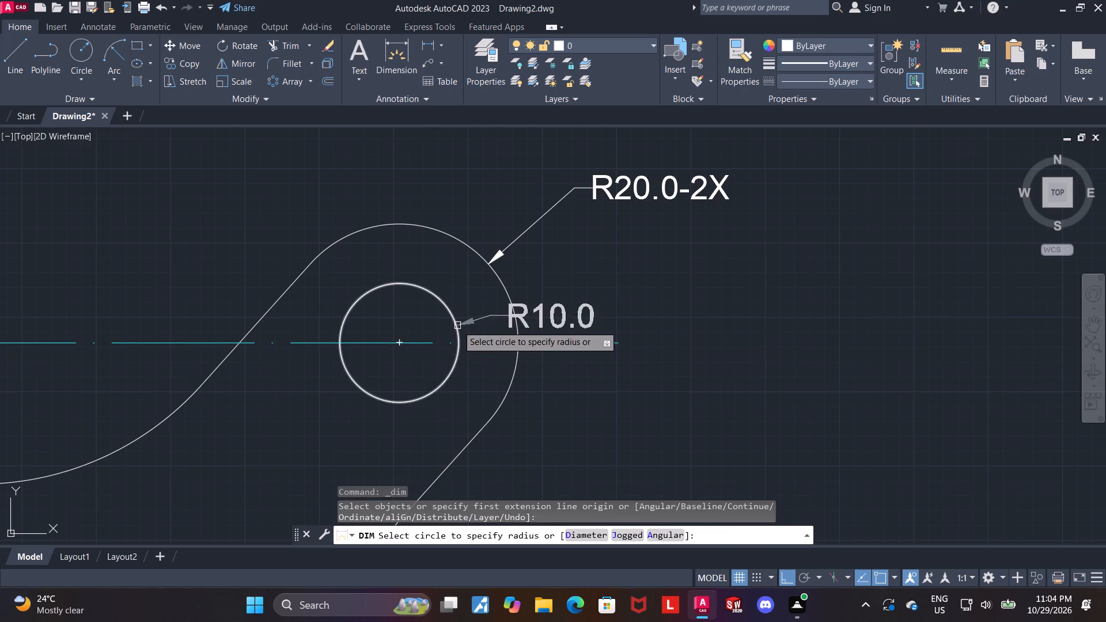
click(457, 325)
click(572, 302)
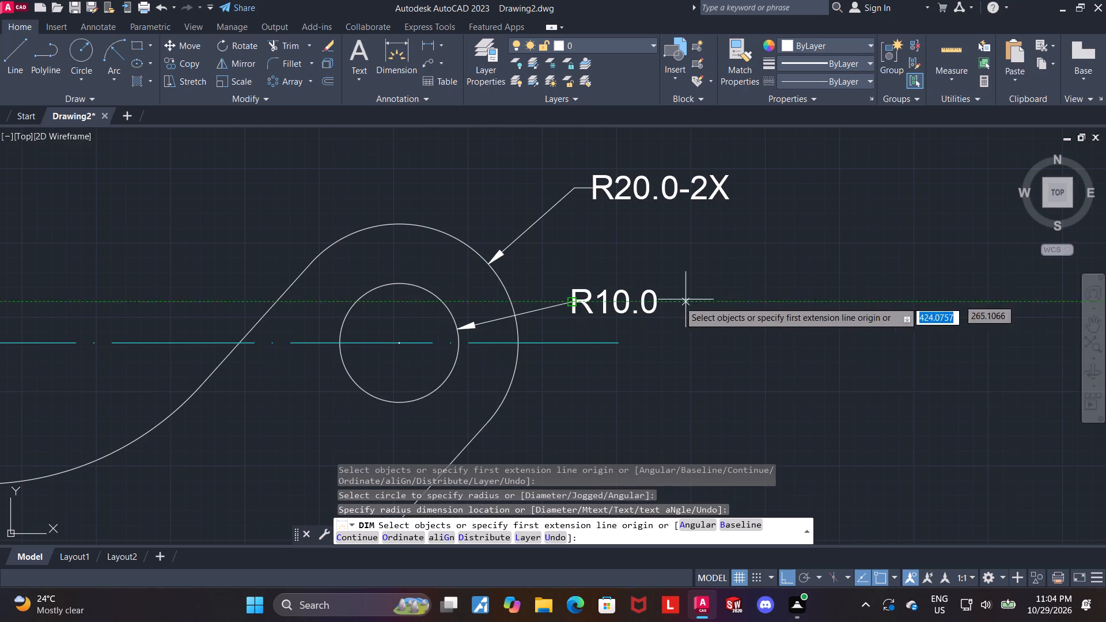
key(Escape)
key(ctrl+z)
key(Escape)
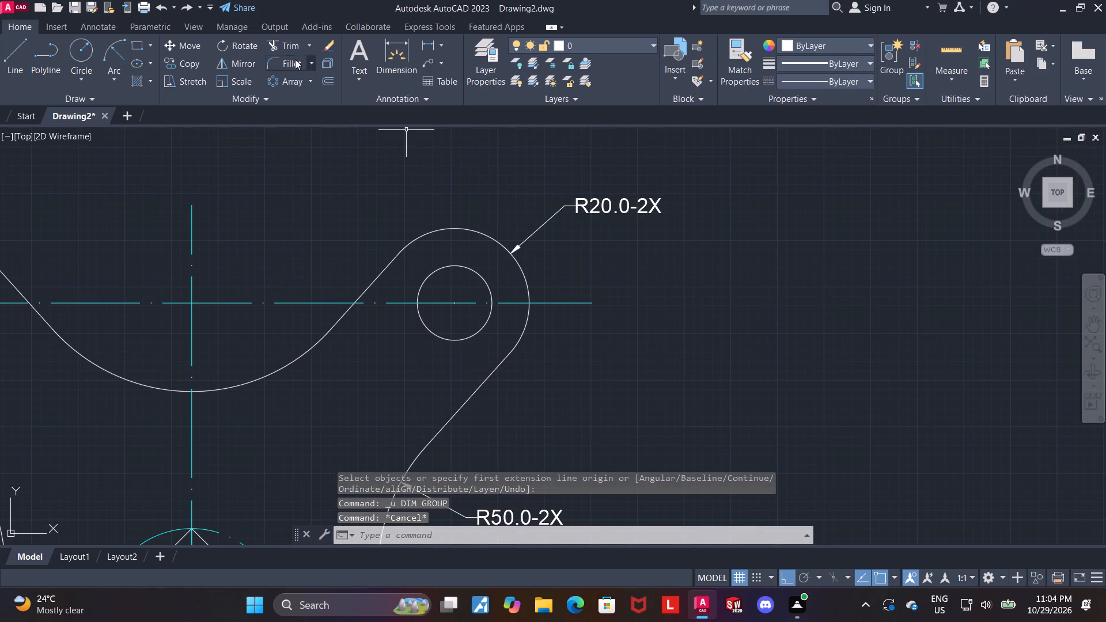
Dimension the upper-right hole as a diameter, placing the text outside the lobe, below the outer arc's radius text.
click(388, 52)
scroll(566, 279, up, 1)
click(437, 287)
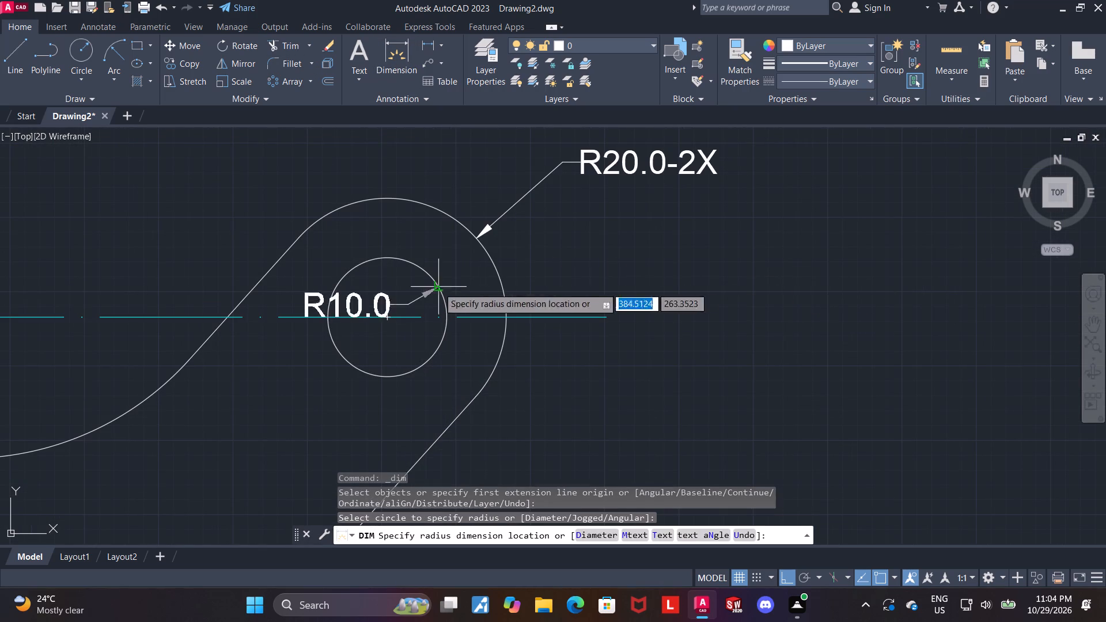
key(d)
key(Return)
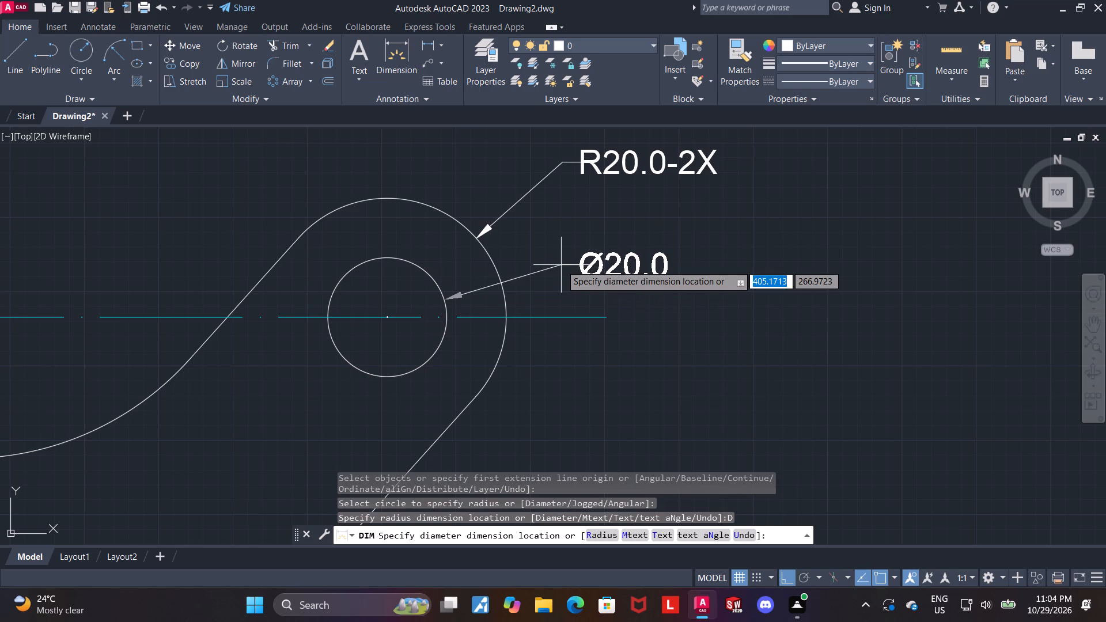
click(571, 244)
key(Escape)
Open the upper-right hole's diameter dimension text for editing.
double_click(596, 245)
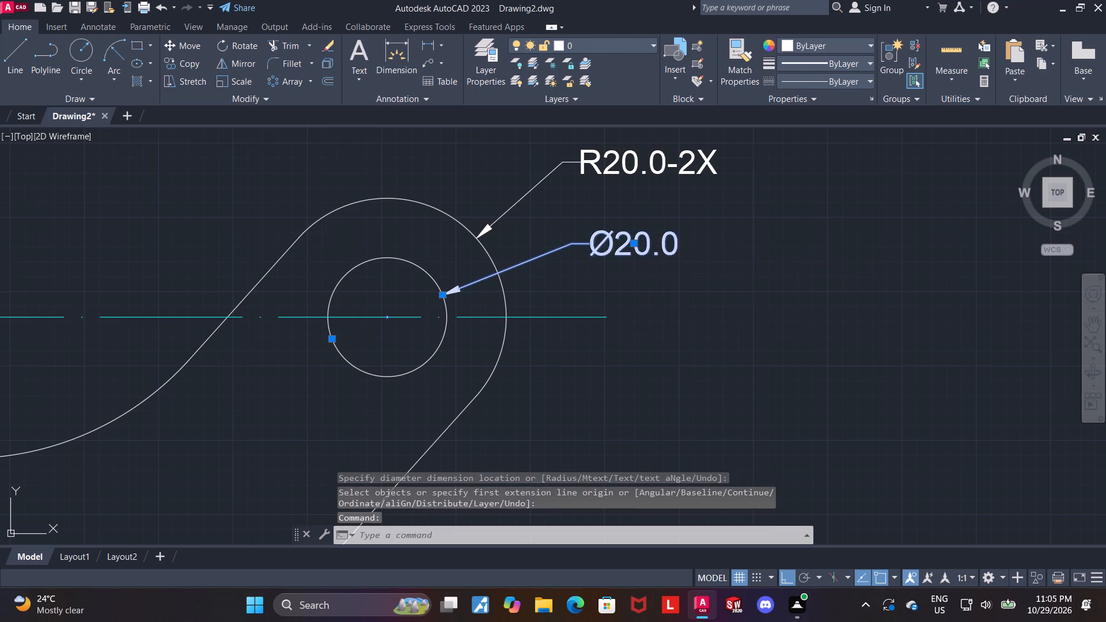
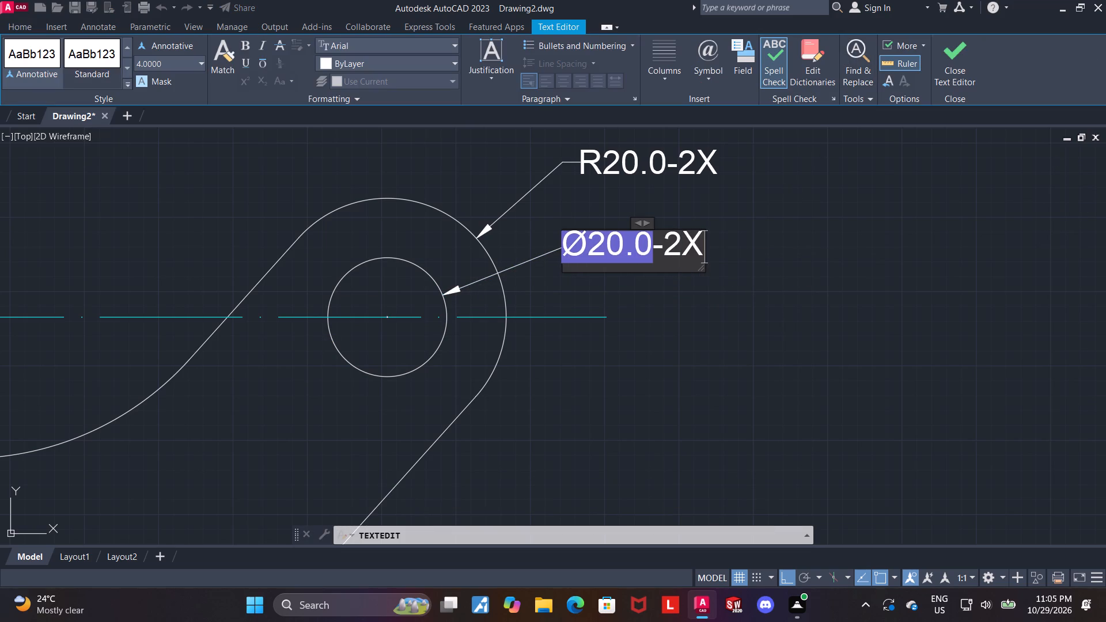
Append the suffix "-2X" to the upper-right hole's diameter dimension text.
click(960, 46)
scroll(787, 244, down, 1)
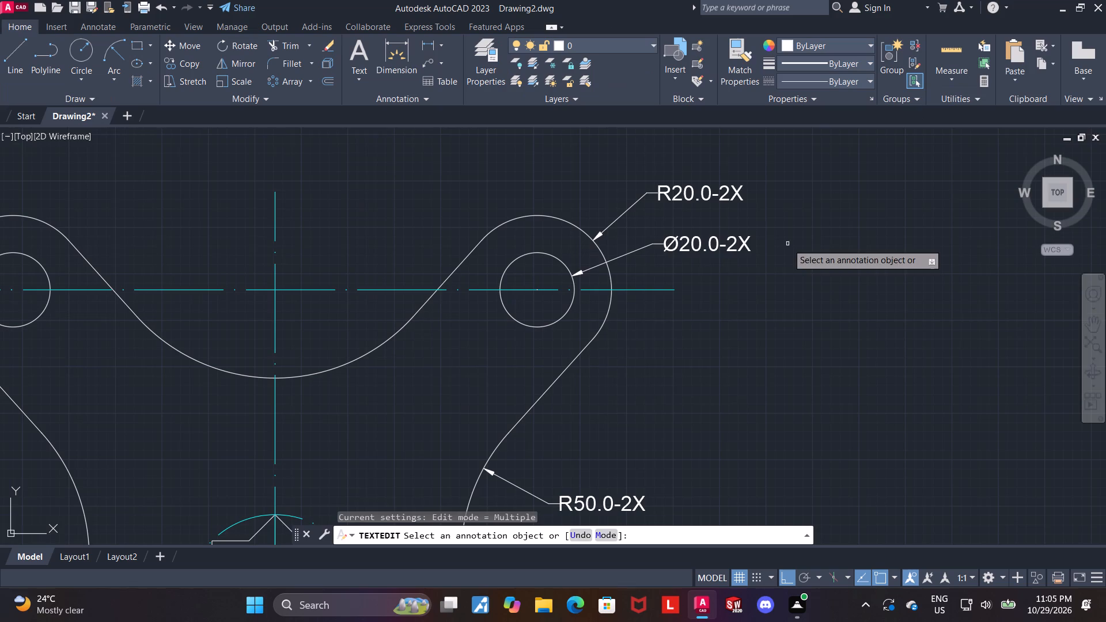
key(Escape)
Draw a vertical line through the centre of each upper hole, extending slightly past the circle above and below.
scroll(683, 293, down, 1)
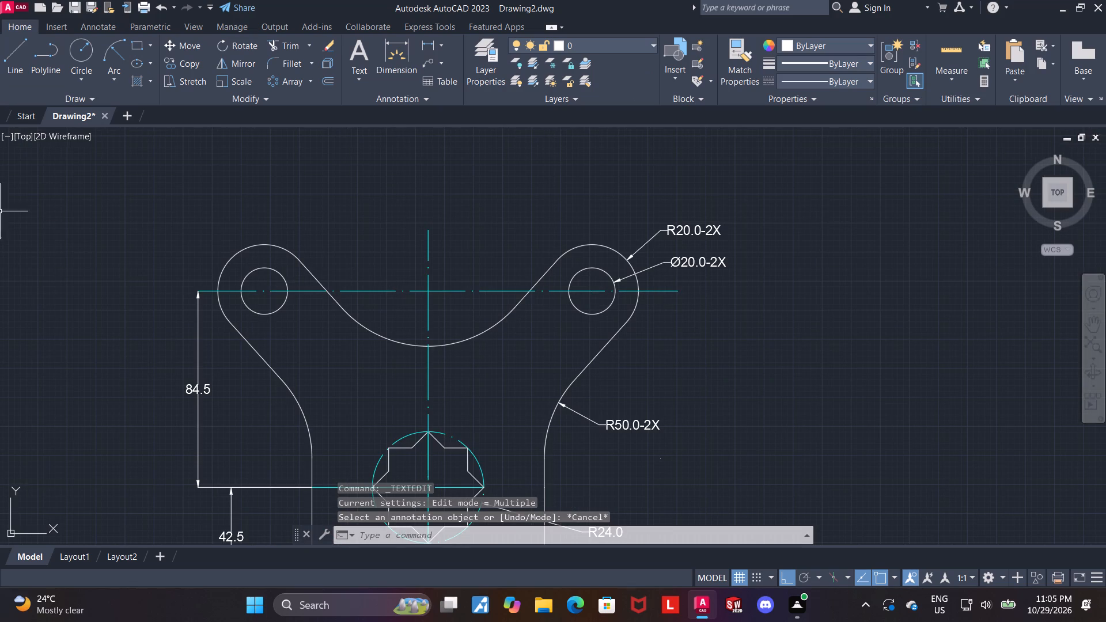
click(21, 56)
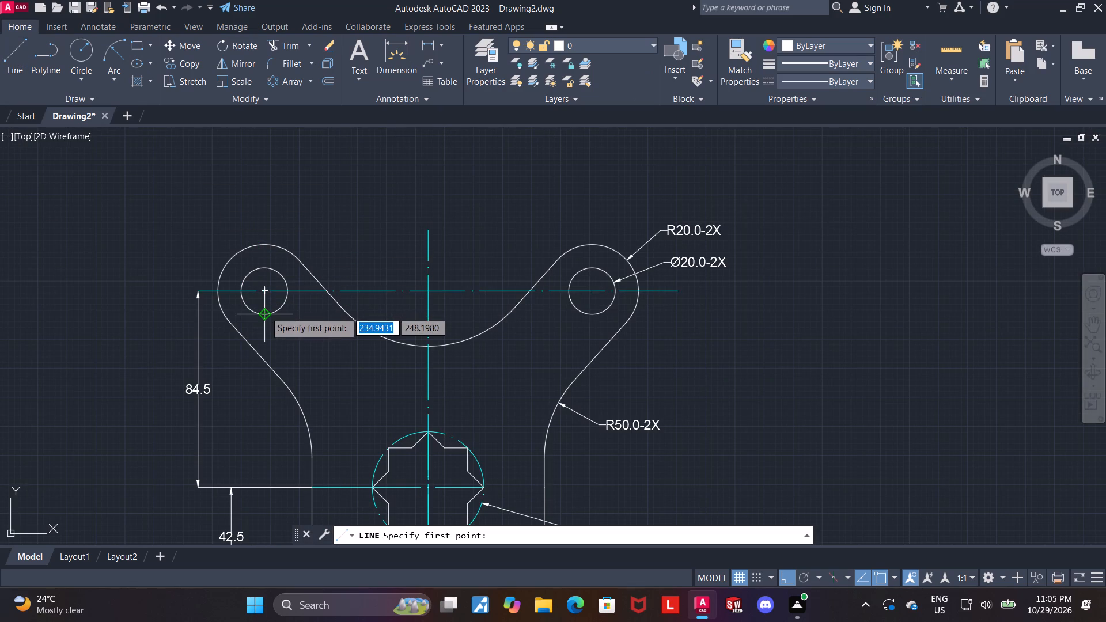
click(265, 328)
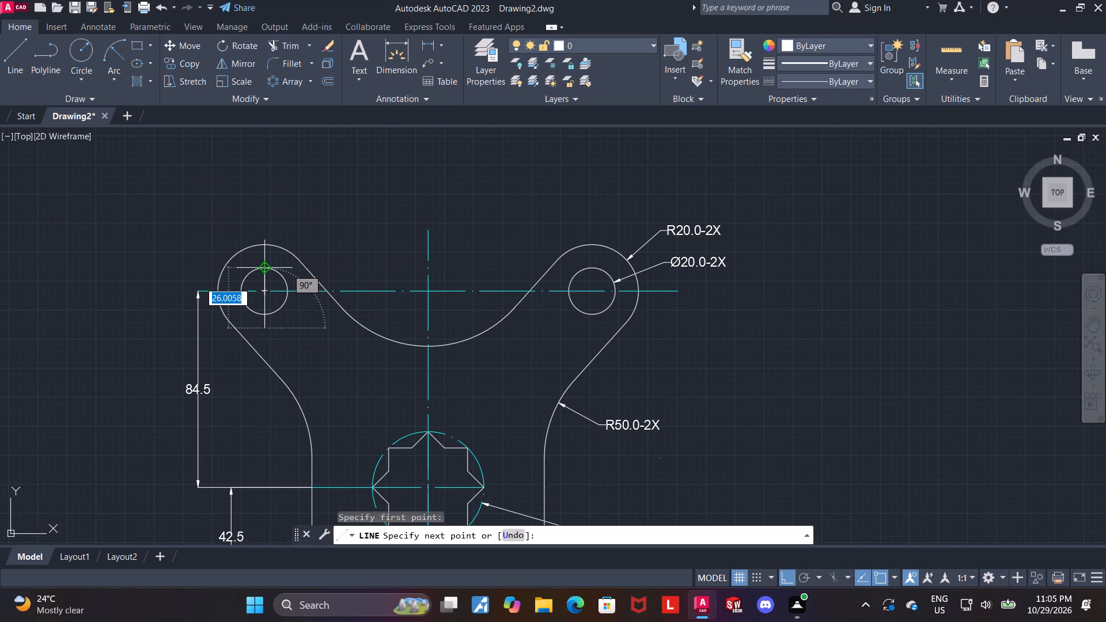
click(264, 256)
key(Escape)
click(7, 38)
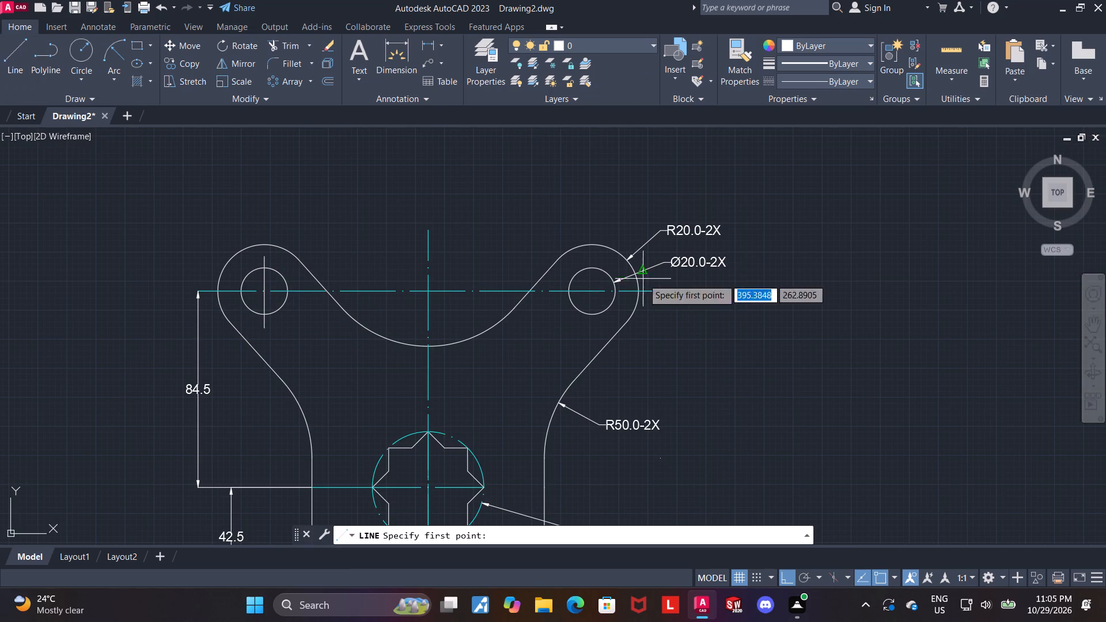
click(592, 327)
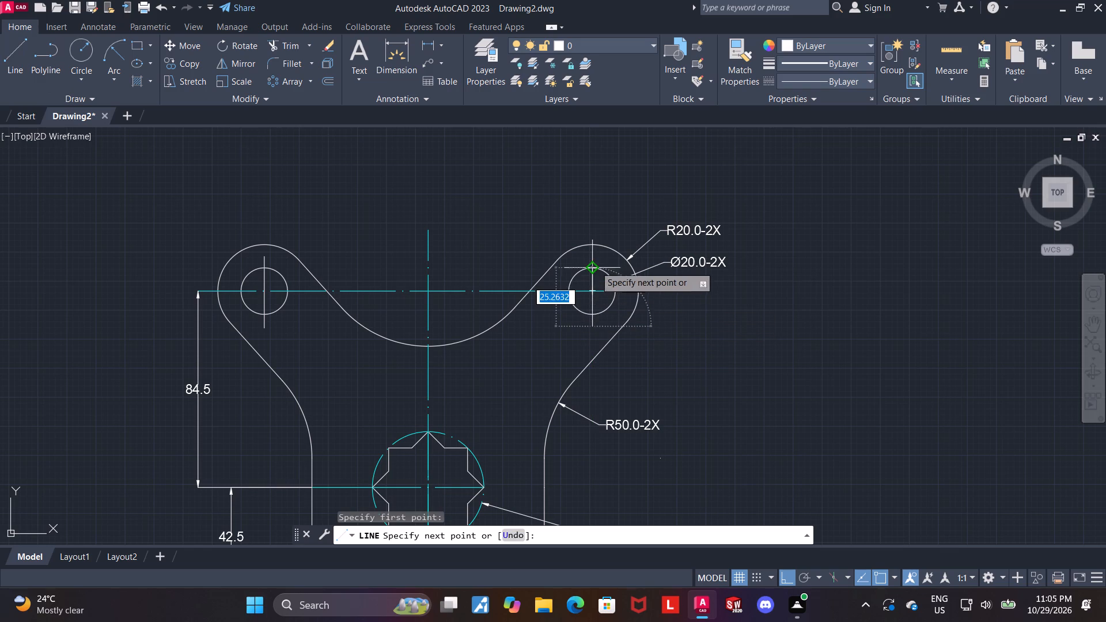
click(596, 254)
key(Escape)
Give both holes' vertical lines the ACAD_ISO04W100 linetype and cyan colour.
click(593, 279)
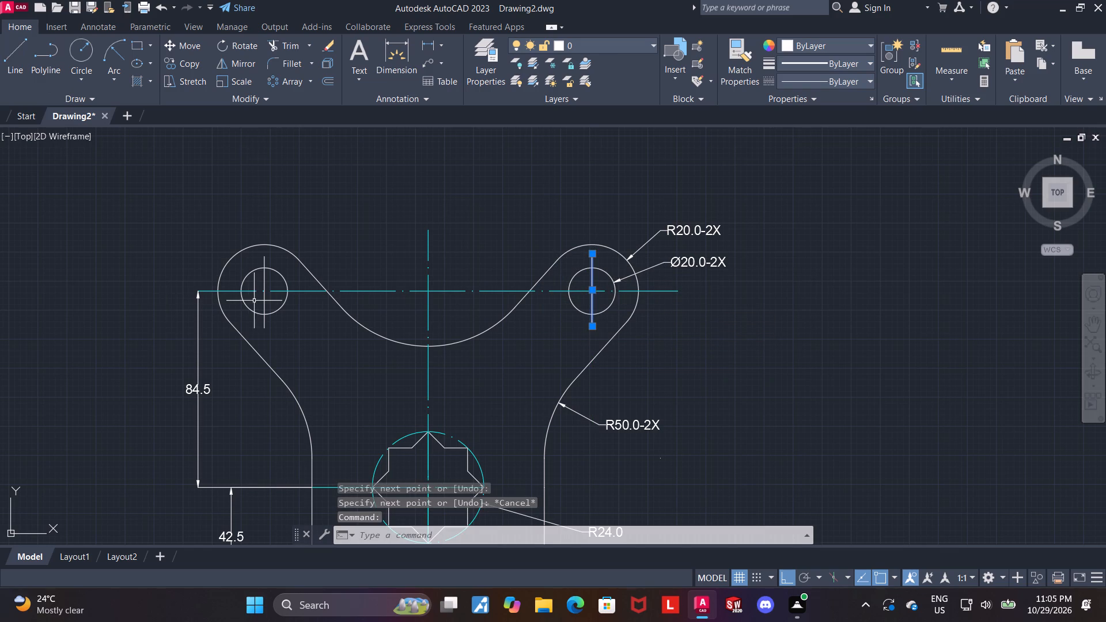
click(263, 301)
click(807, 76)
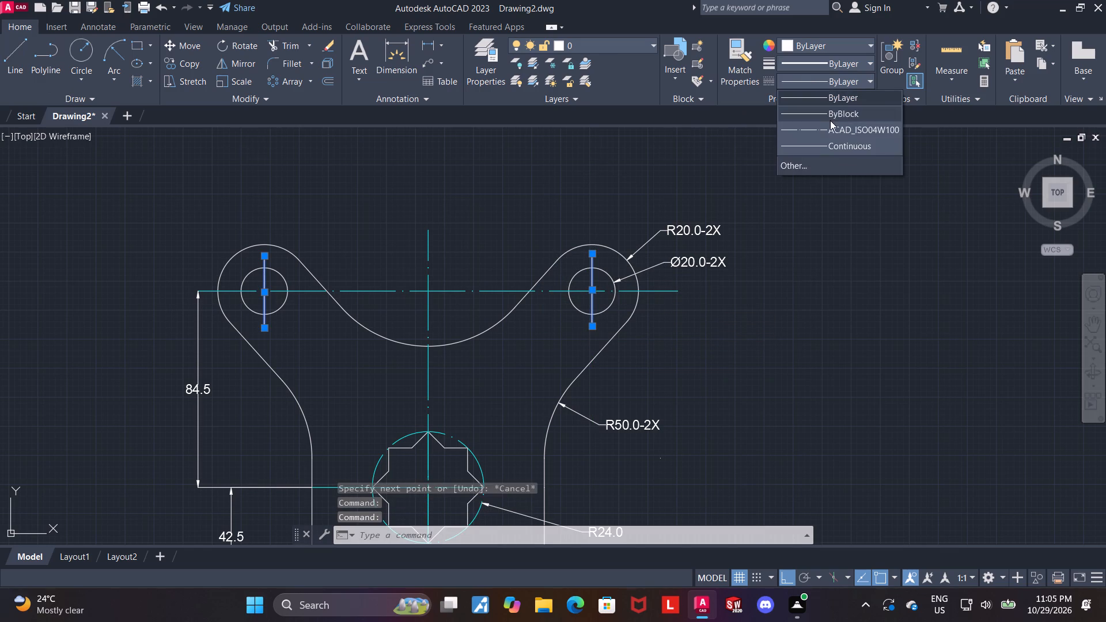
click(832, 125)
click(831, 48)
click(830, 180)
key(Escape)
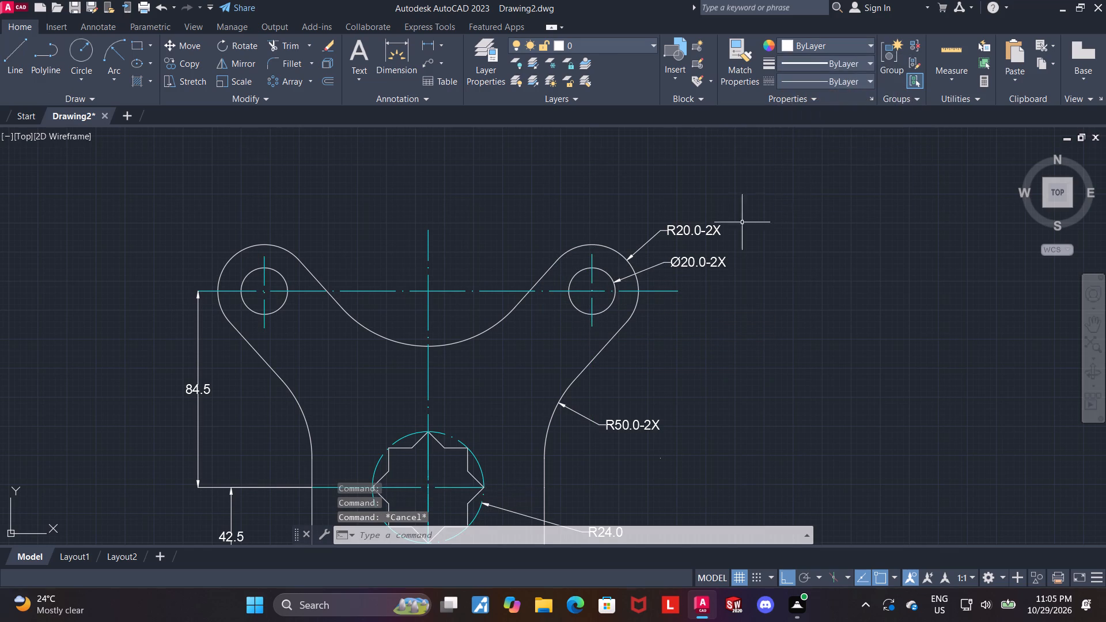
Dimension the horizontal distance from the upper-left hole's vertical centre line to the bracket's main vertical centre line, placing it above the profile.
middle_drag(730, 241, 749, 295)
scroll(414, 294, up, 1)
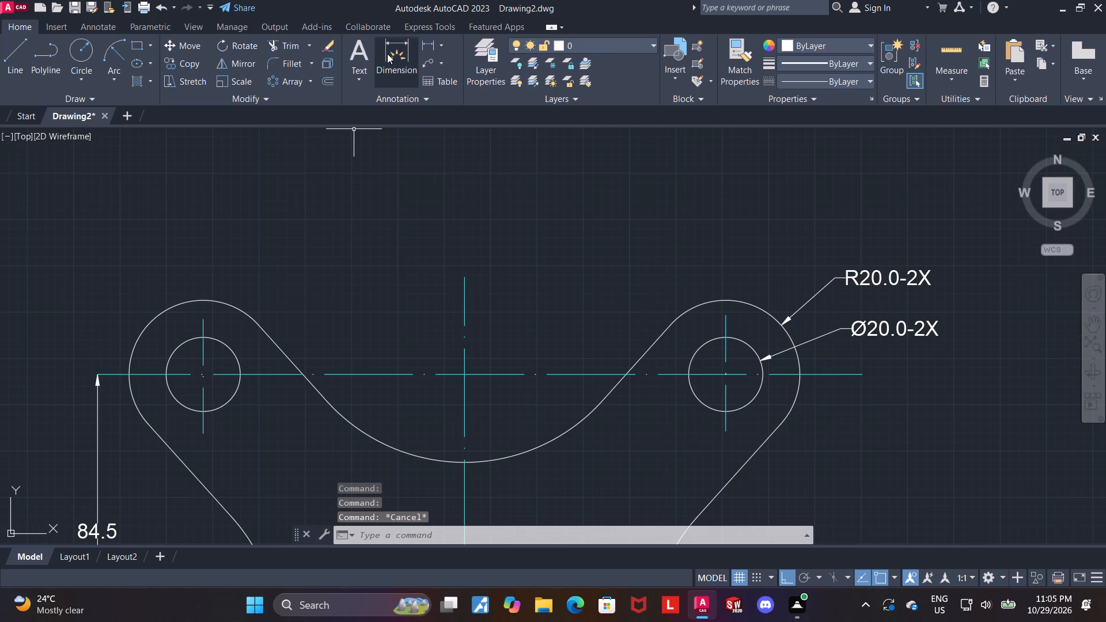
click(391, 50)
click(203, 319)
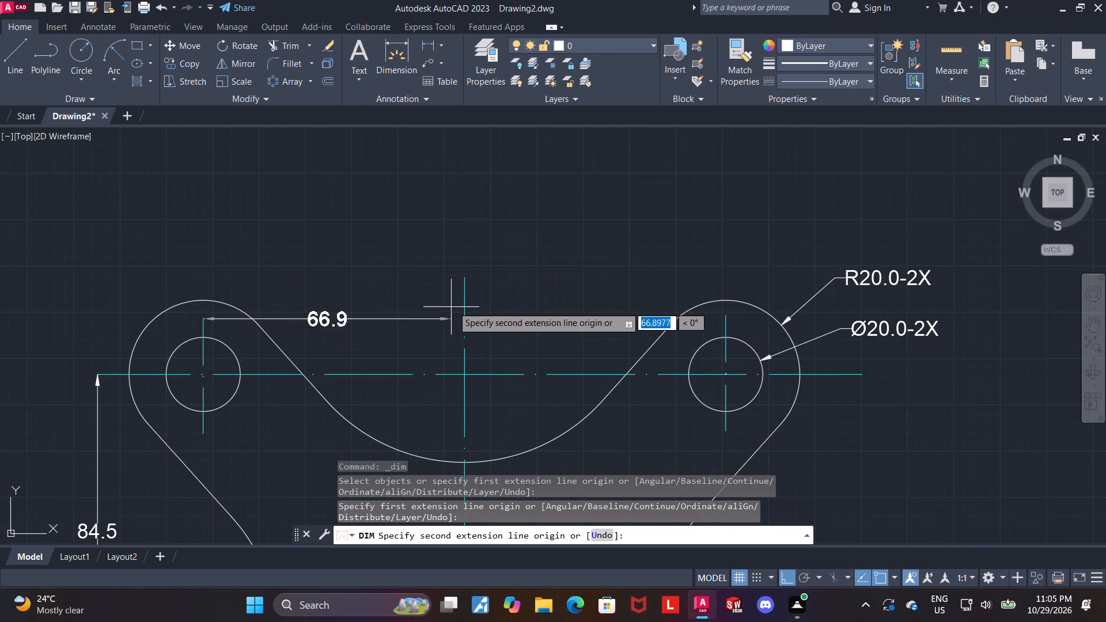
click(467, 286)
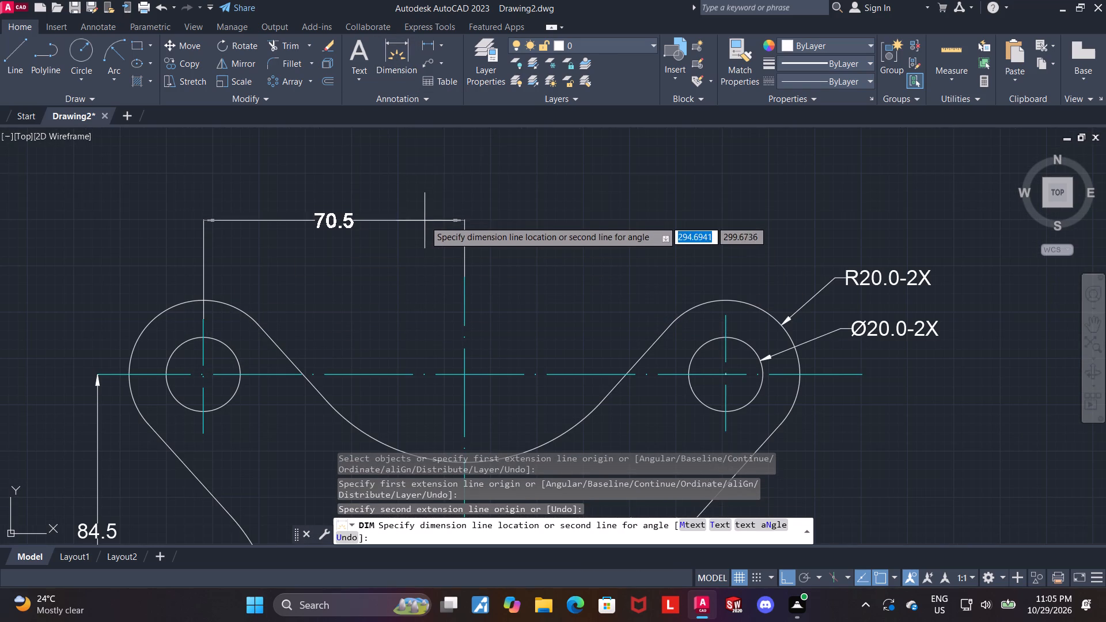
click(424, 225)
key(Escape)
Dimension the horizontal distance between the two upper holes' vertical centre lines, placing it above the half-spacing dimension.
click(384, 43)
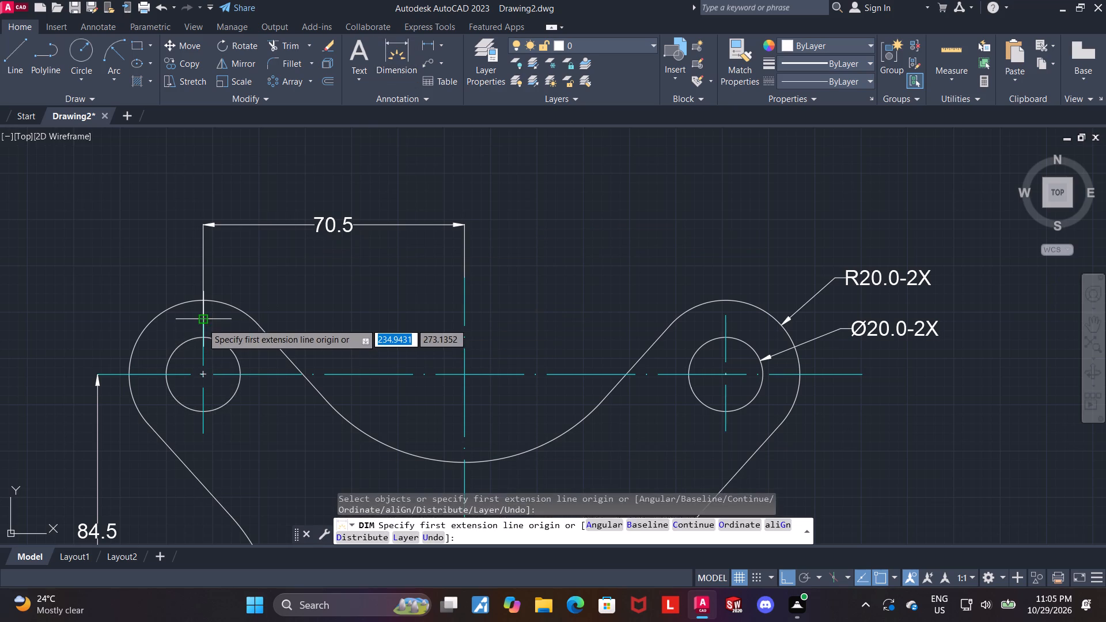
click(202, 323)
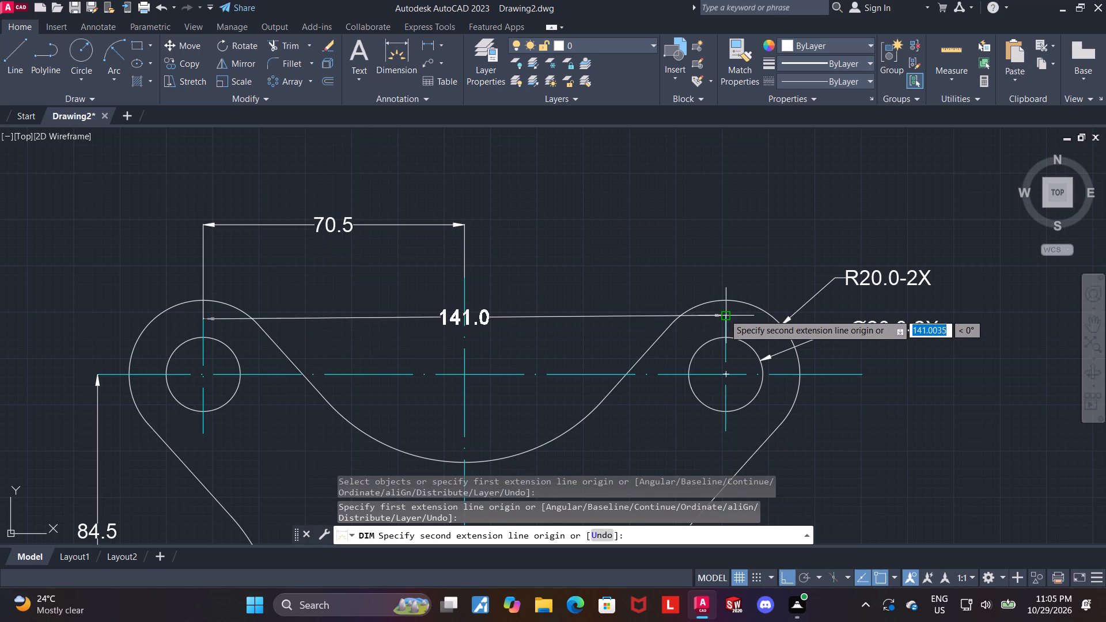
click(725, 314)
click(703, 170)
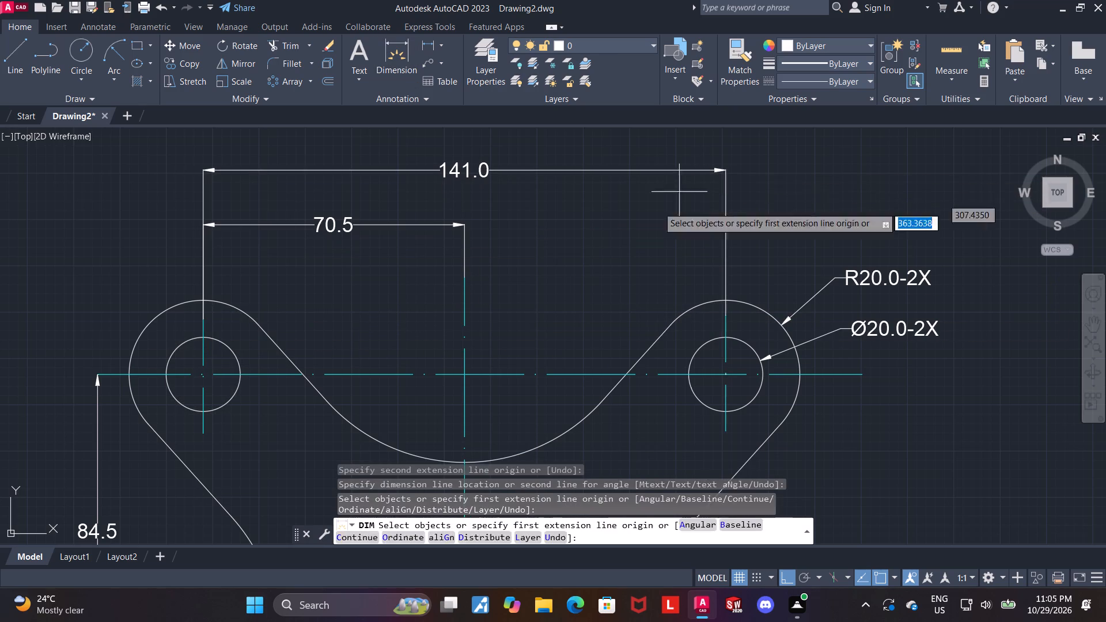
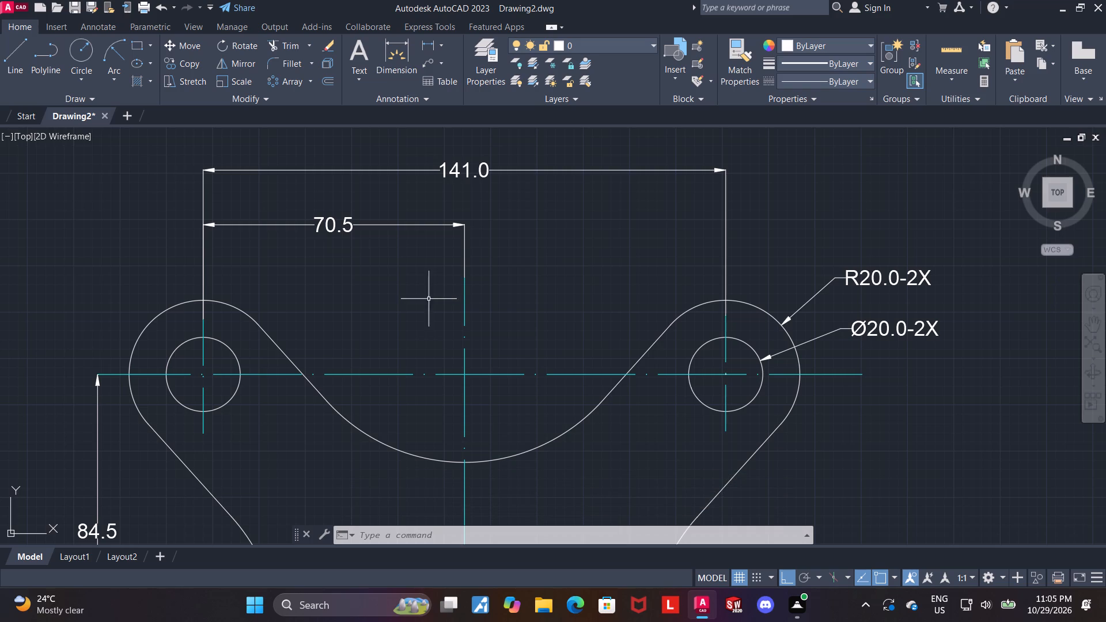
Dimension the radius of the concave arc between the two upper lobes, placing the text just above the arc near its left end.
click(403, 53)
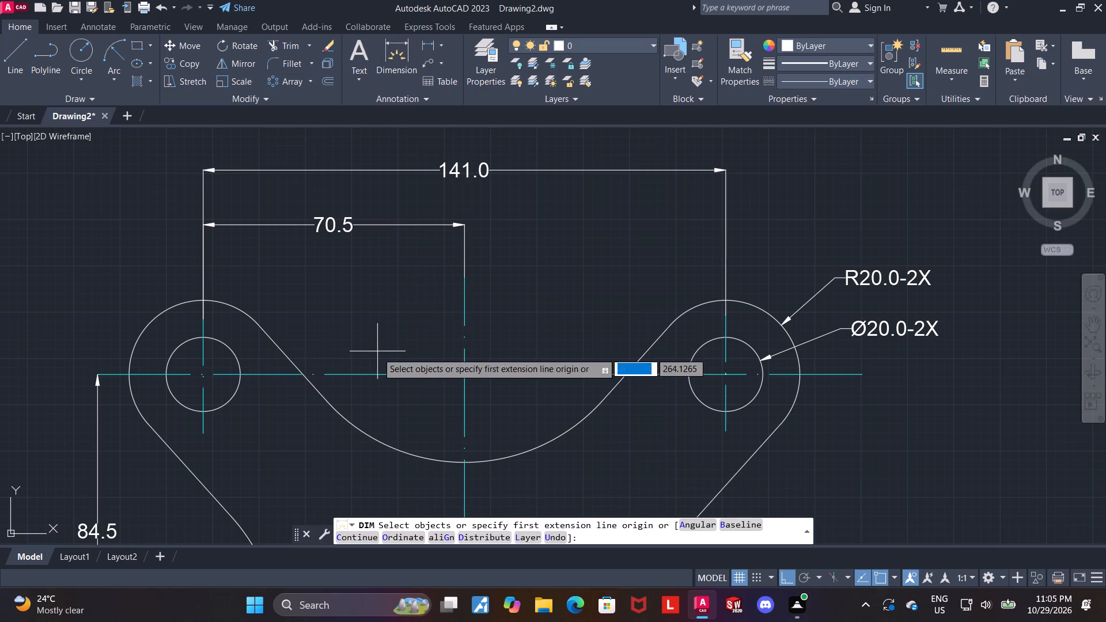
scroll(380, 389, up, 1)
click(358, 458)
click(390, 441)
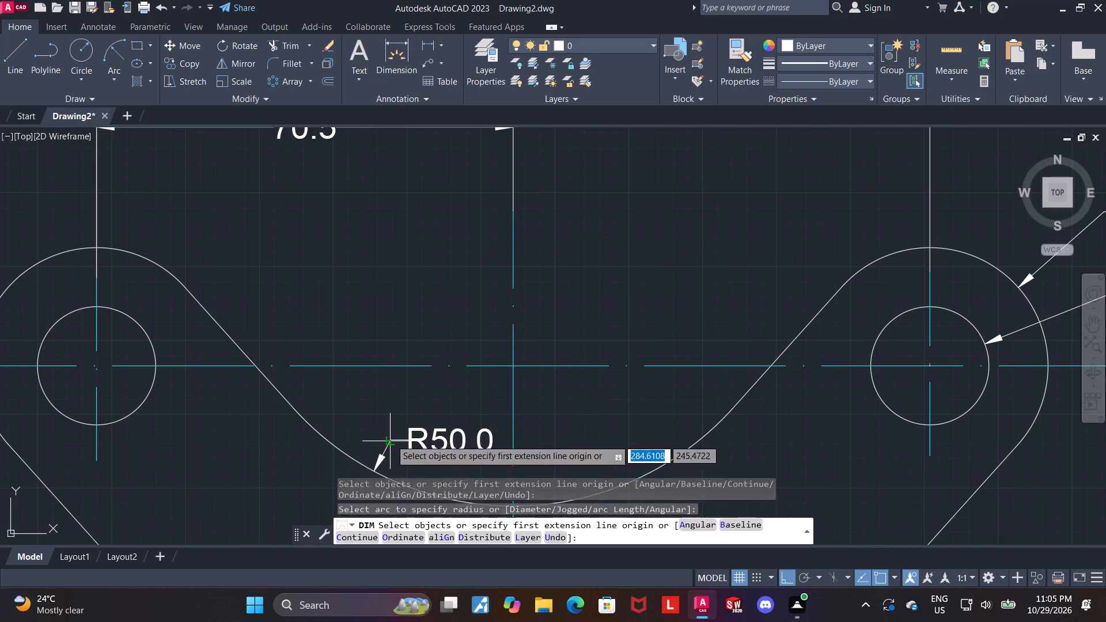
key(Escape)
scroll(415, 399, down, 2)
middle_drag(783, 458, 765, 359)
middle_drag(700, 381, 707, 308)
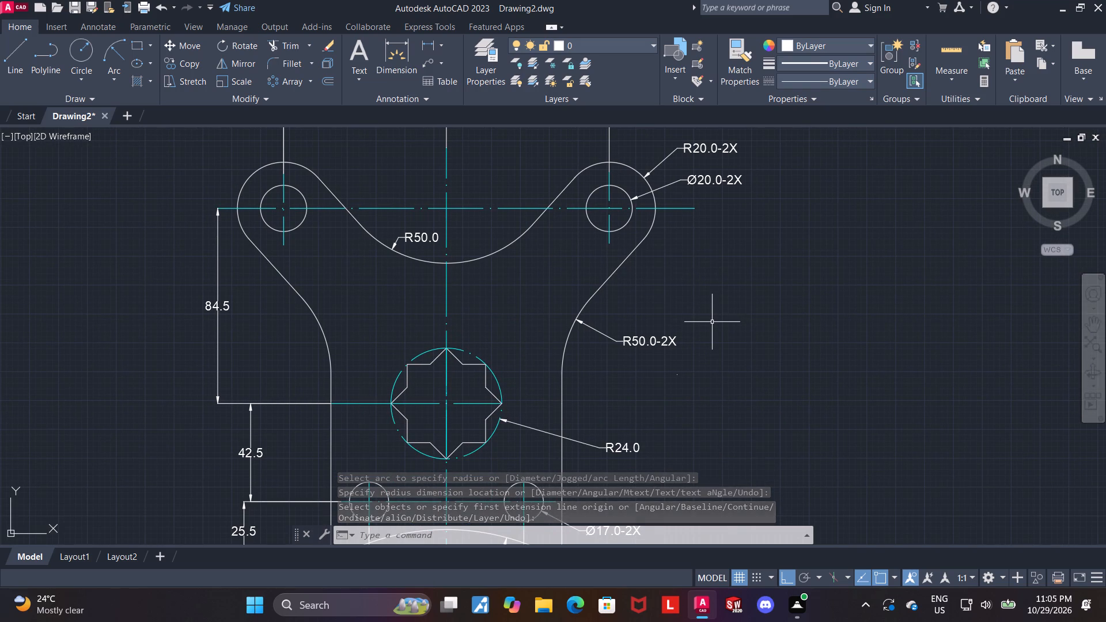
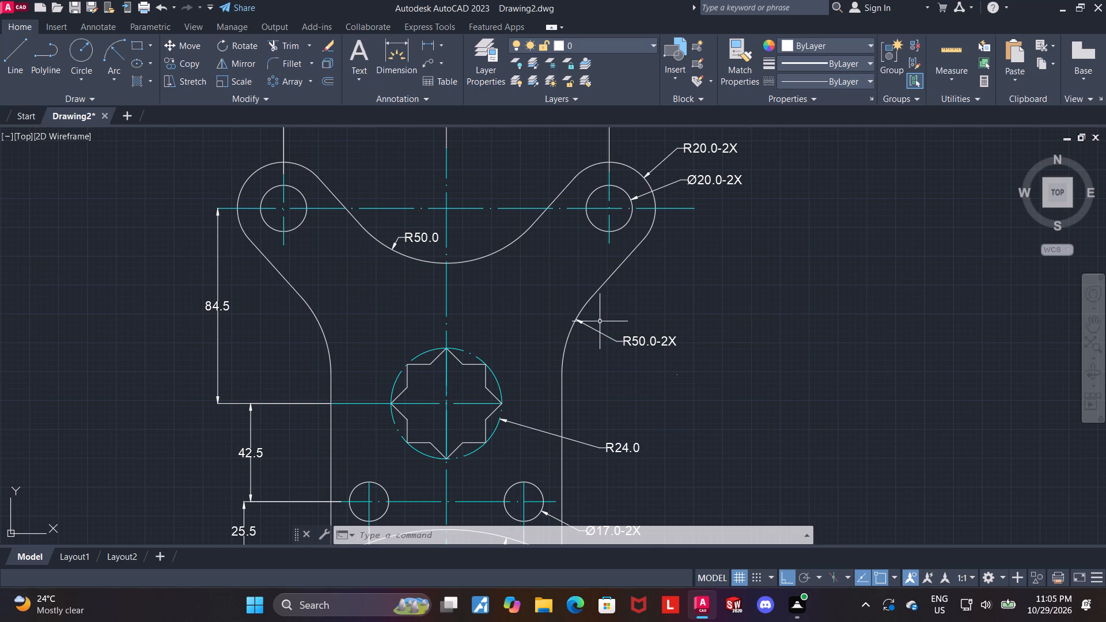
Draw a slanted line with Ortho off, starting from the top tip of the star cutout.
scroll(425, 300, up, 1)
scroll(520, 330, up, 1)
middle_drag(539, 297, 505, 176)
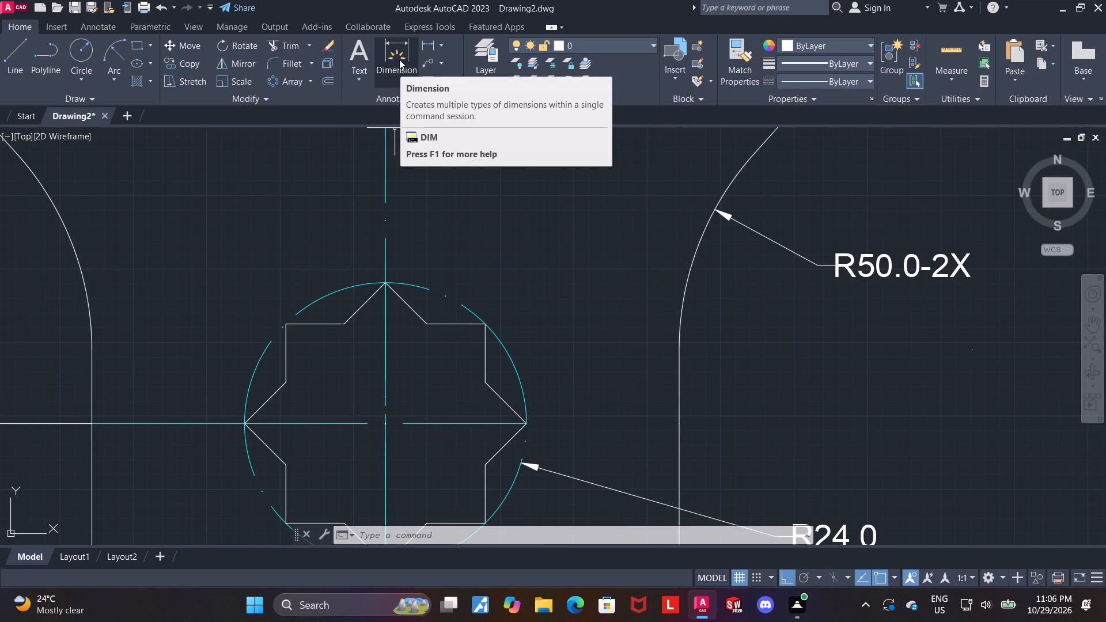
click(16, 75)
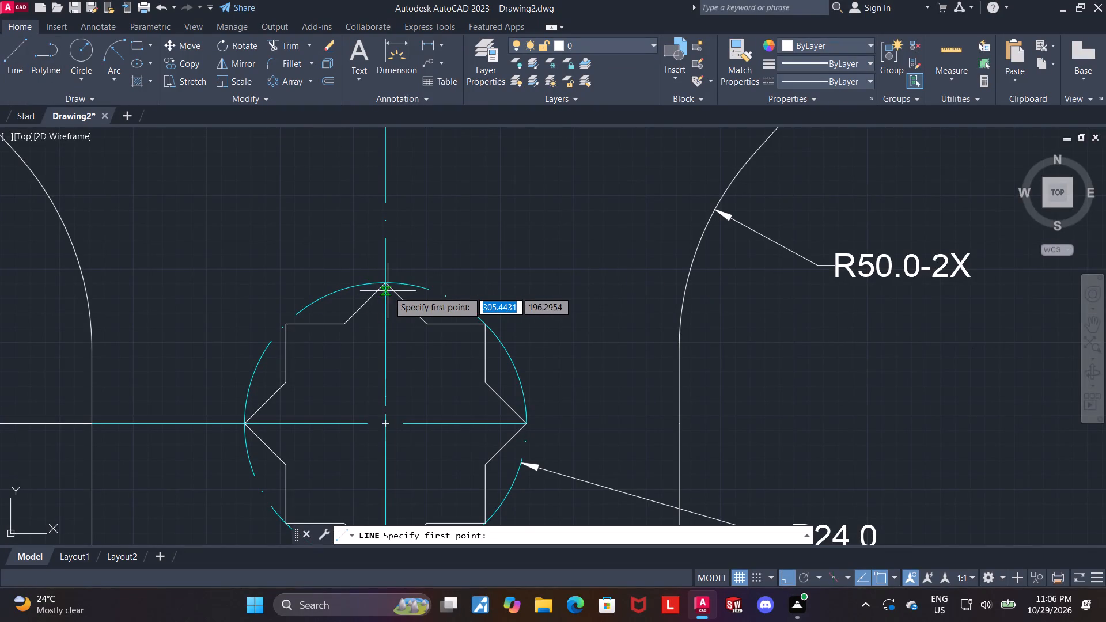
drag(385, 285, 389, 279)
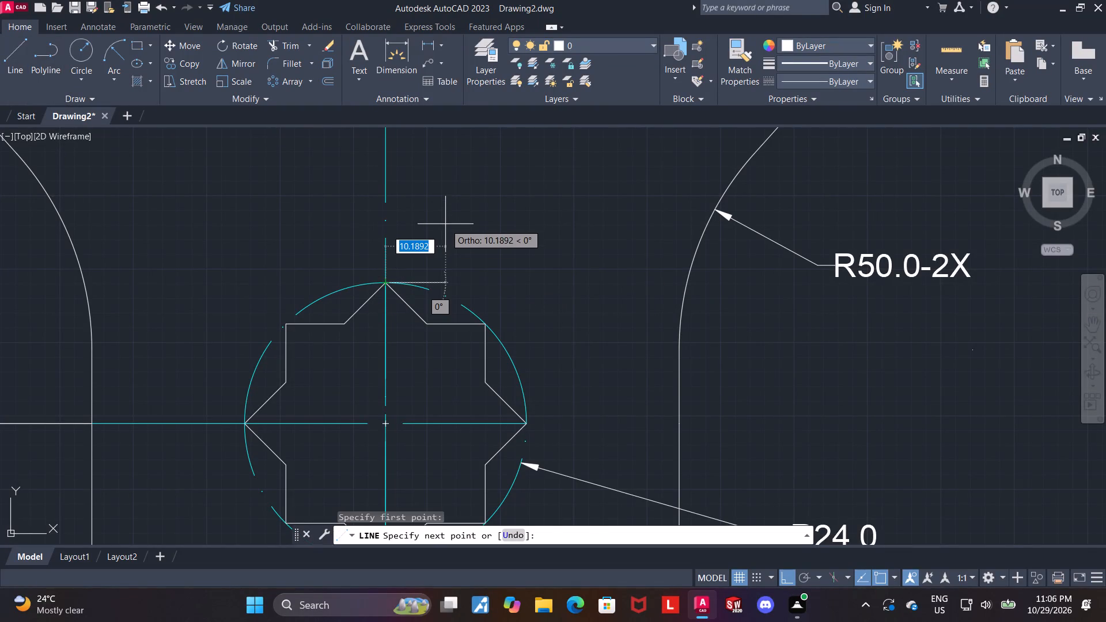
key(F8)
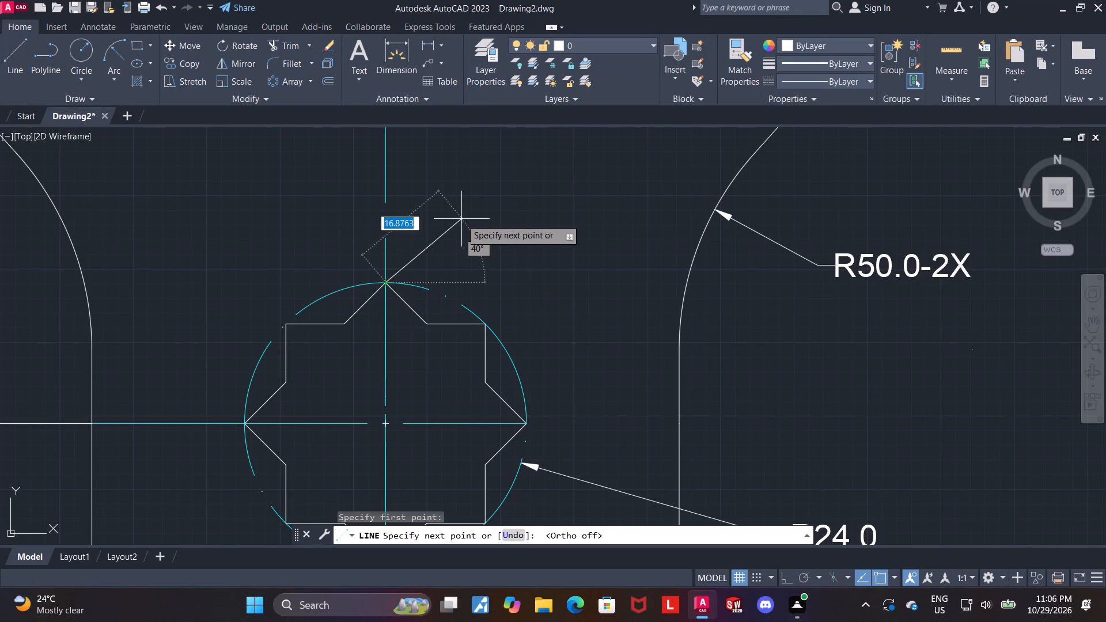
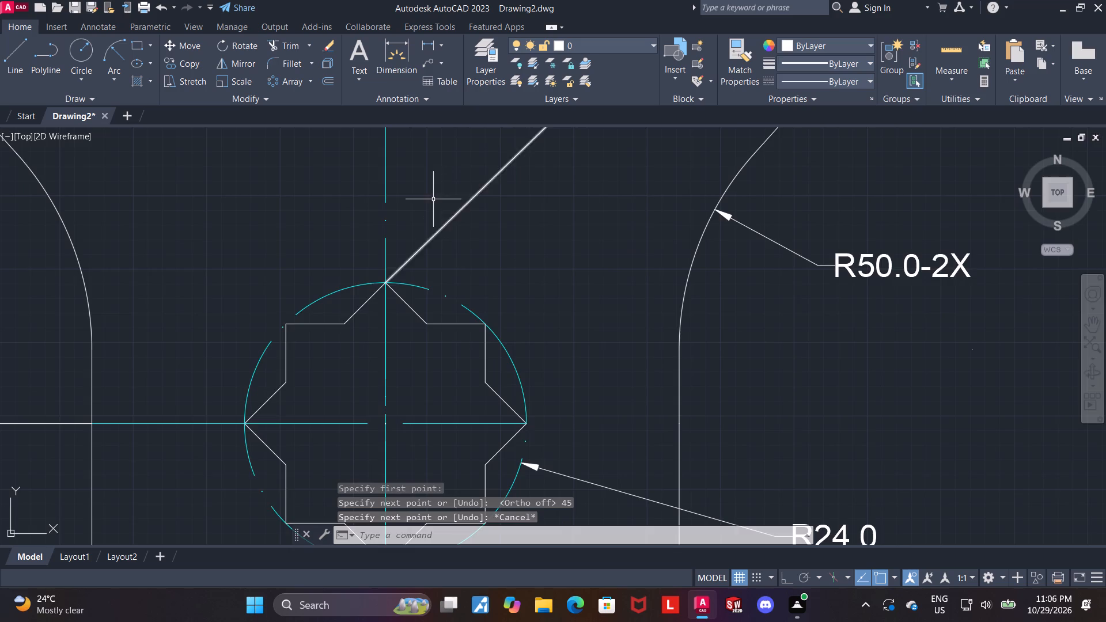
Undo the slanted line drawn from the top tip of the star cutout.
scroll(475, 223, down, 3)
key(ctrl+z)
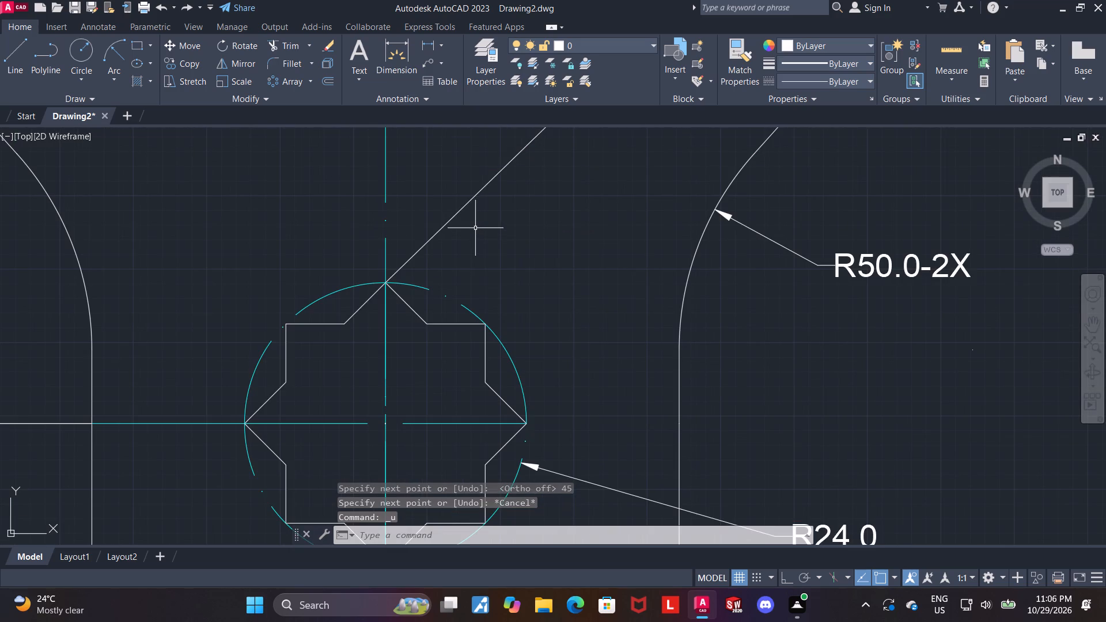
key(ctrl+z)
key(Escape)
Draw a new slanted line from the top tip of the star cutout with Ortho off, specifying its angle.
drag(0, 61, 12, 62)
click(14, 54)
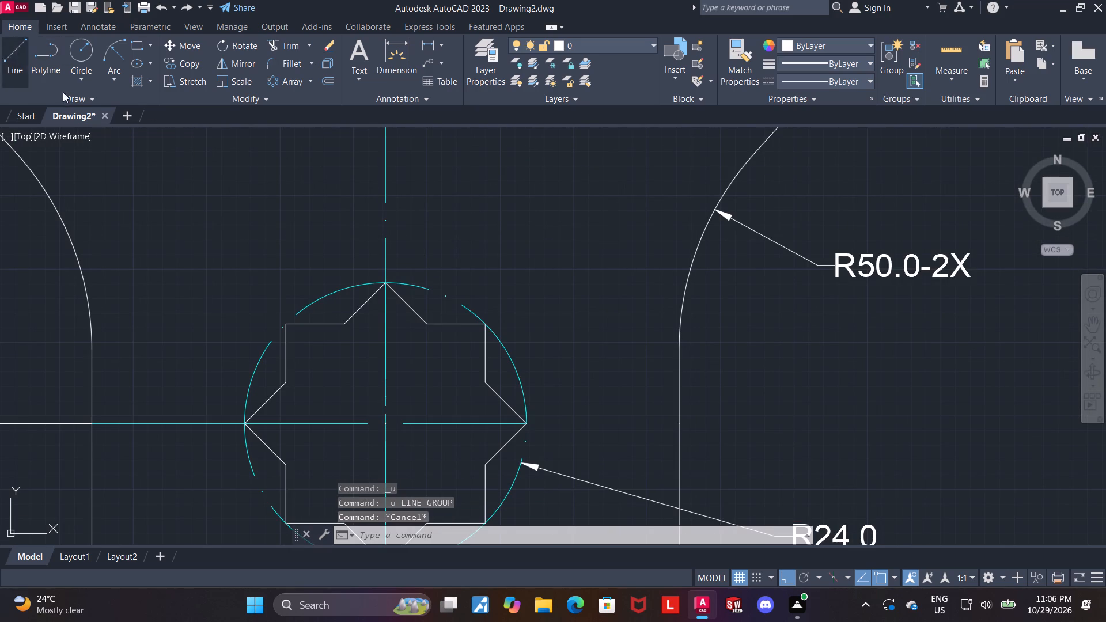
scroll(313, 238, up, 1)
scroll(432, 308, up, 2)
drag(416, 310, 421, 307)
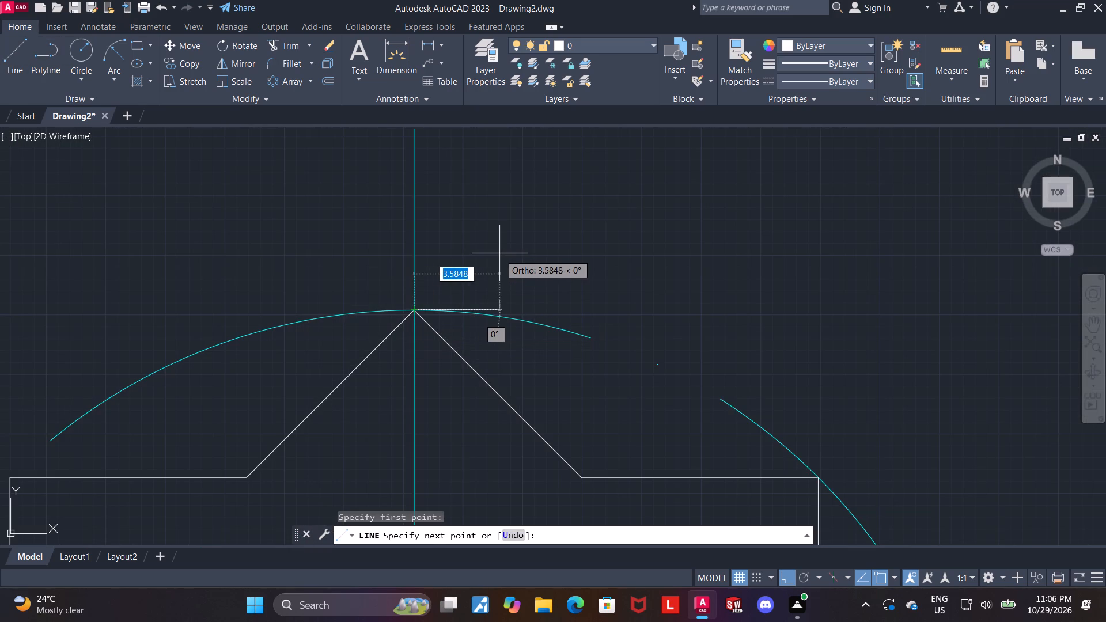
key(F8)
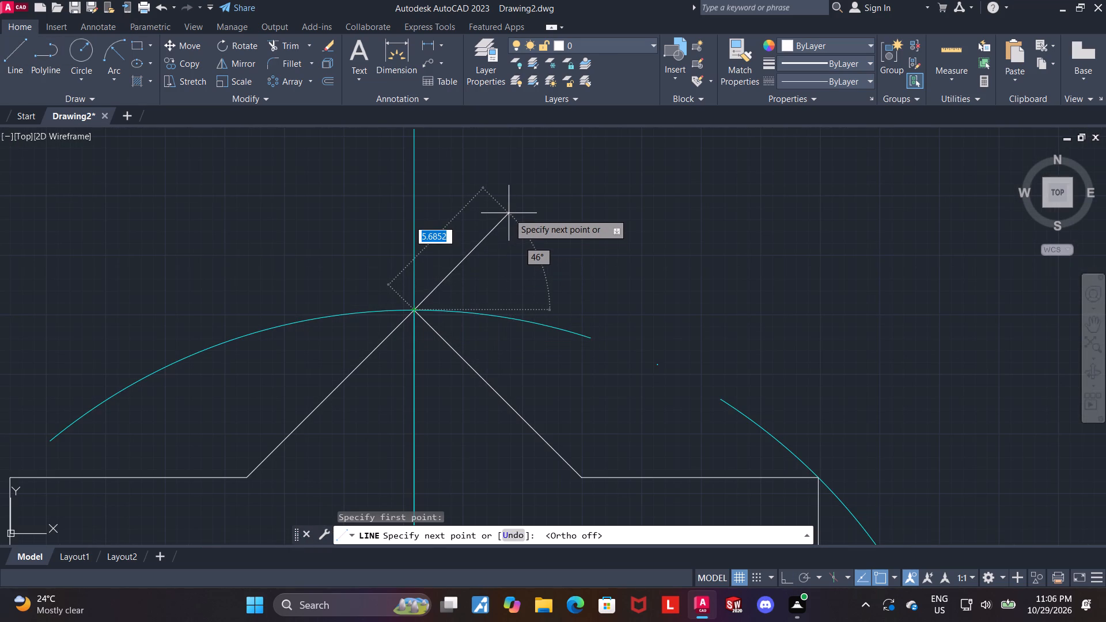
key(Tab)
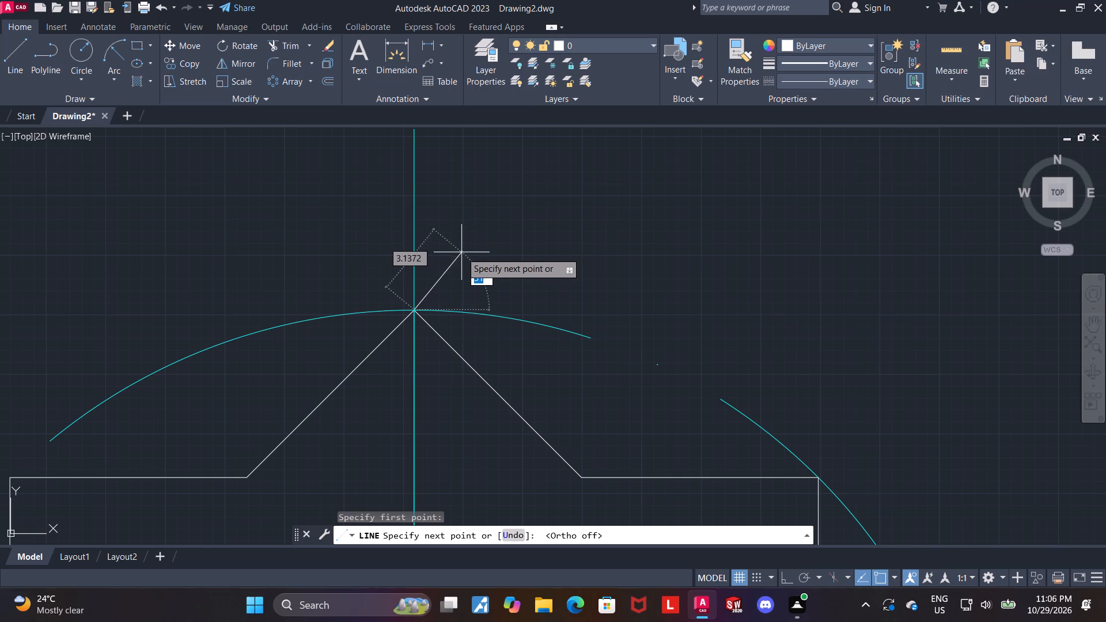
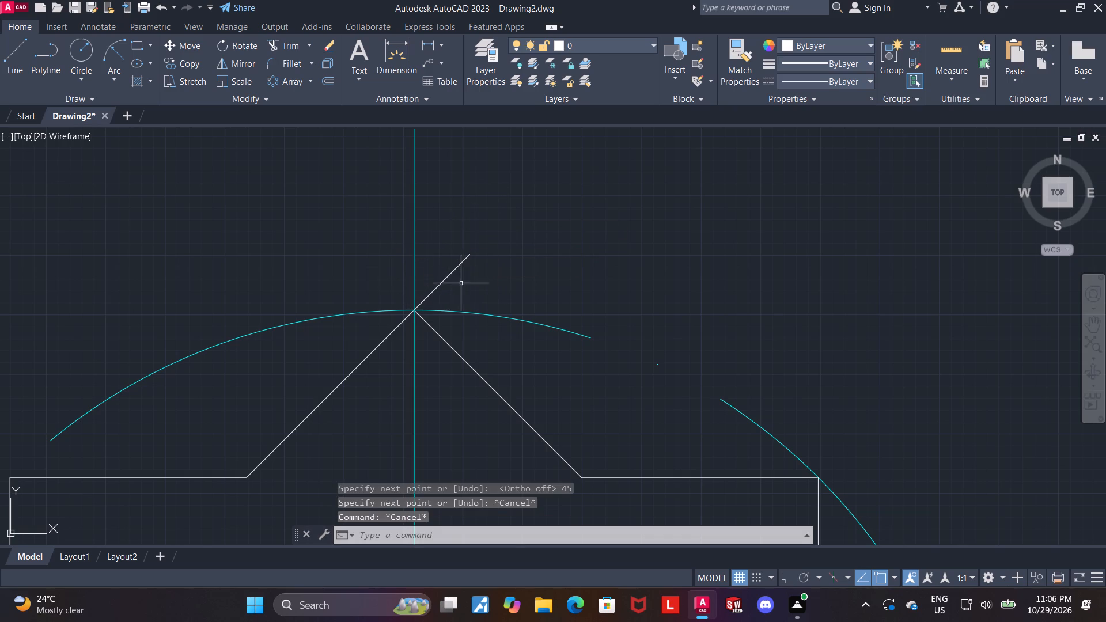
Set the short slanted line above the star cutout's top tip to linetype ACAD_ISO04W100 and colour cyan.
click(456, 271)
click(809, 81)
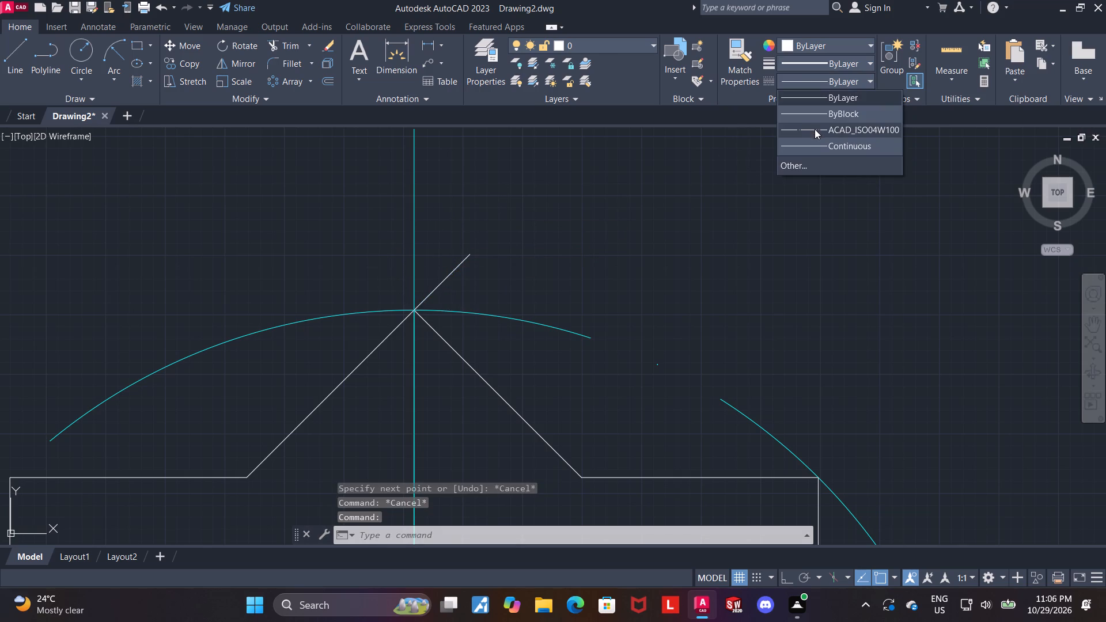
click(815, 129)
click(810, 39)
click(827, 185)
key(Escape)
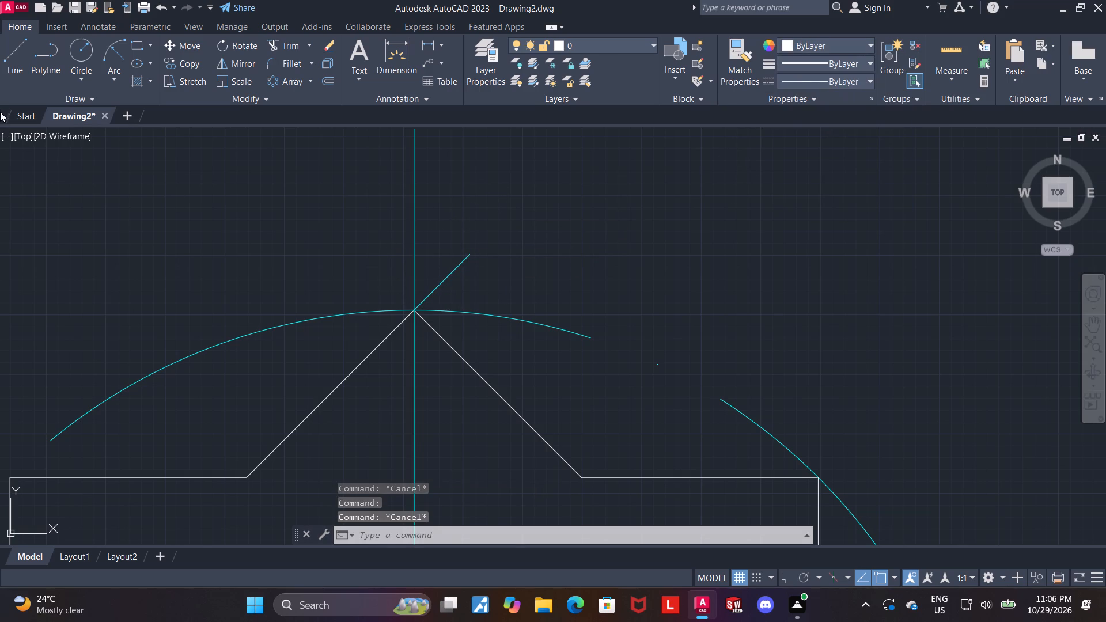
Draw a second slanted line from the star cutout's top tip, up and away from the cyan slanted line.
click(14, 71)
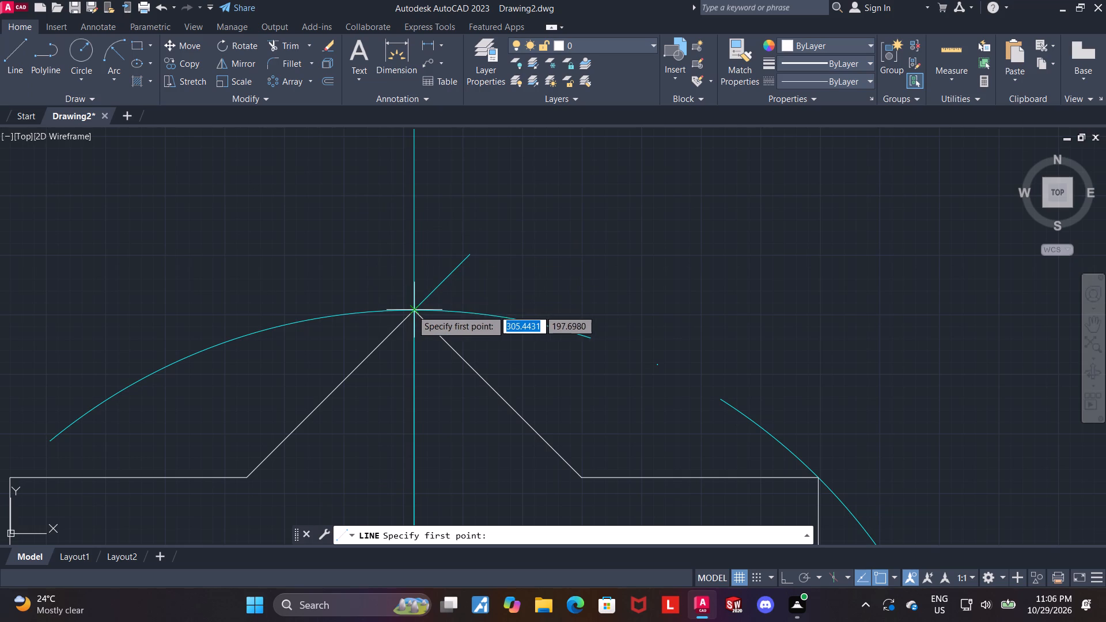
click(414, 310)
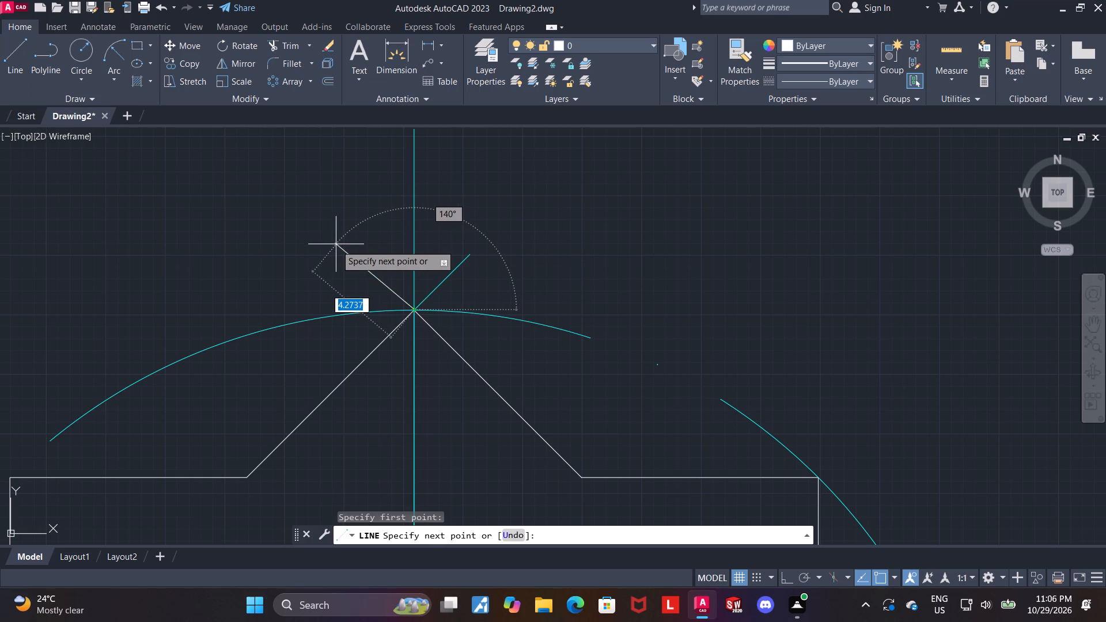
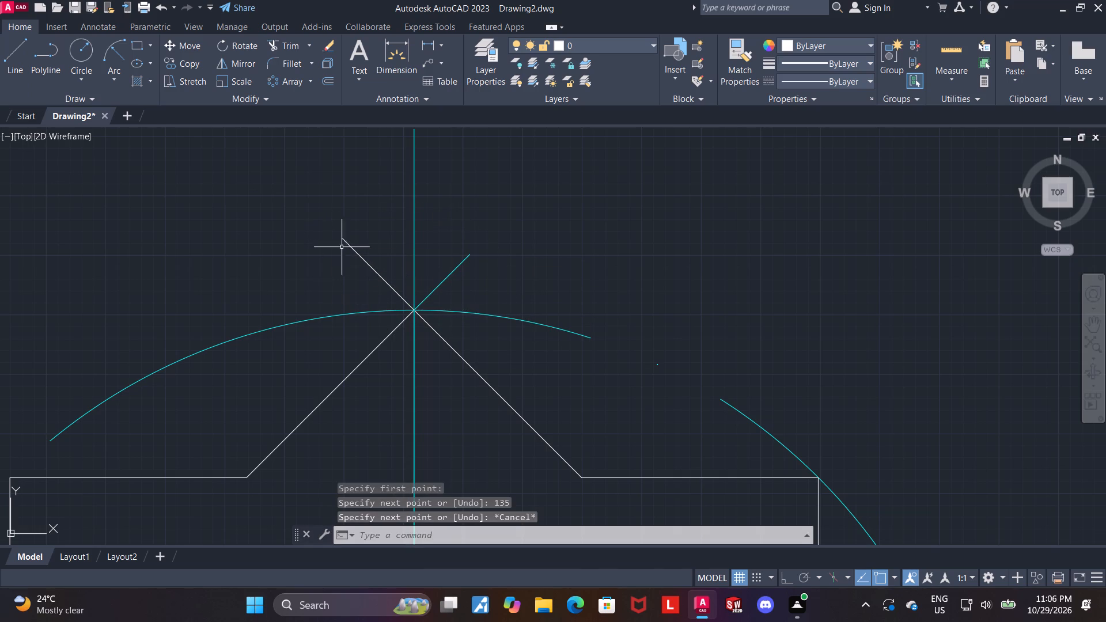
Match the second slanted line above the star cutout's top tip to the first one's linetype and colour it cyan.
click(352, 249)
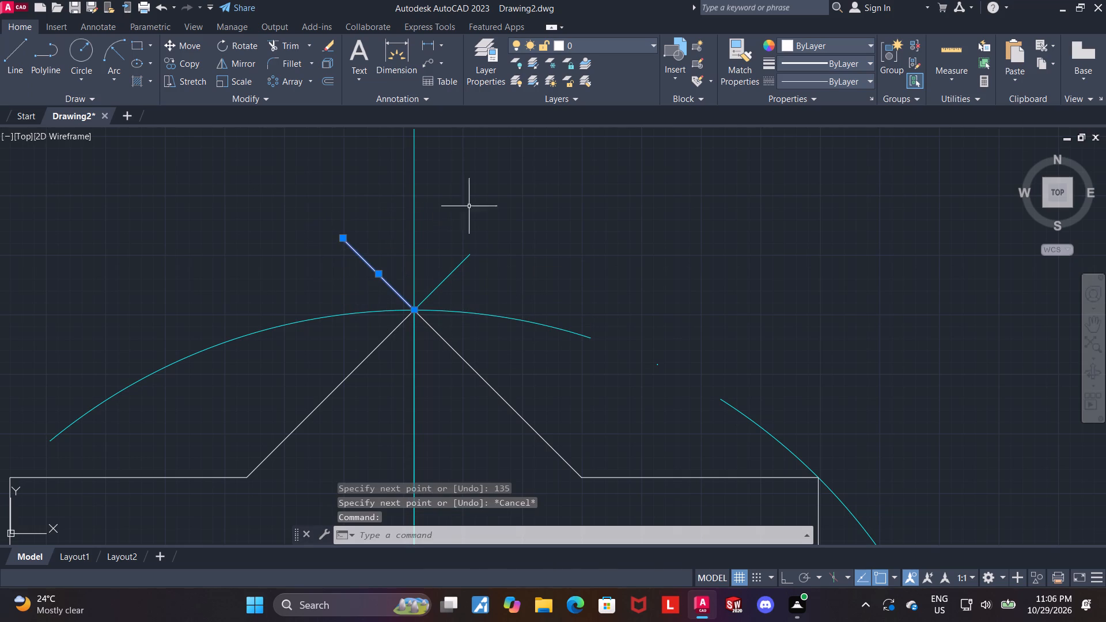
click(825, 76)
click(826, 128)
click(838, 44)
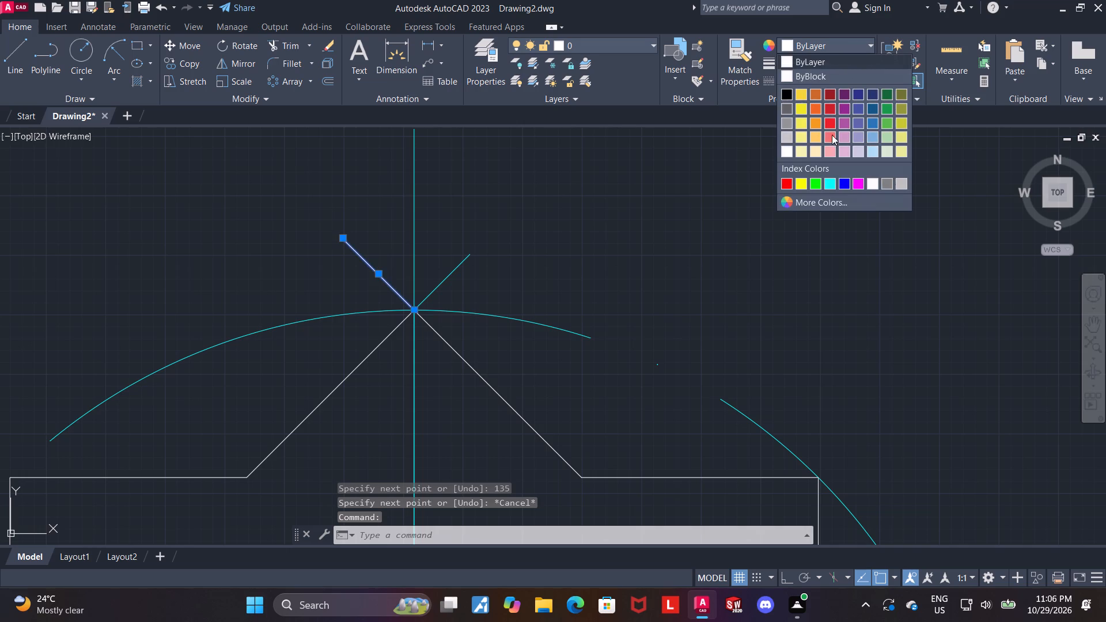
click(831, 181)
key(Escape)
Add an angular dimension between the two cyan slanted lines, placed above the star cutout's top tip.
click(392, 45)
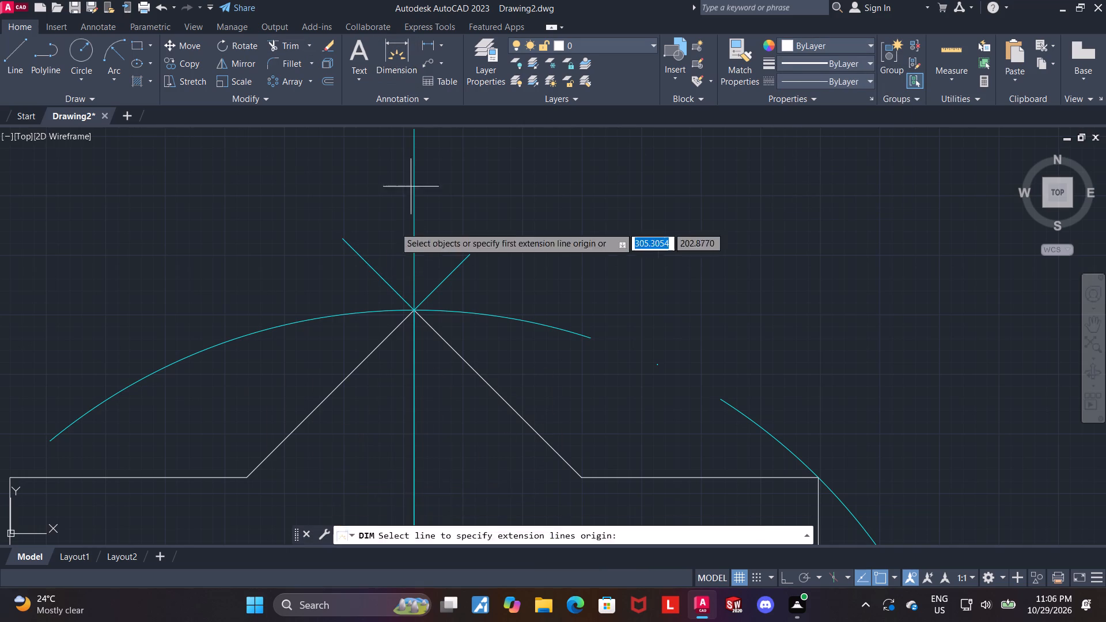
click(365, 256)
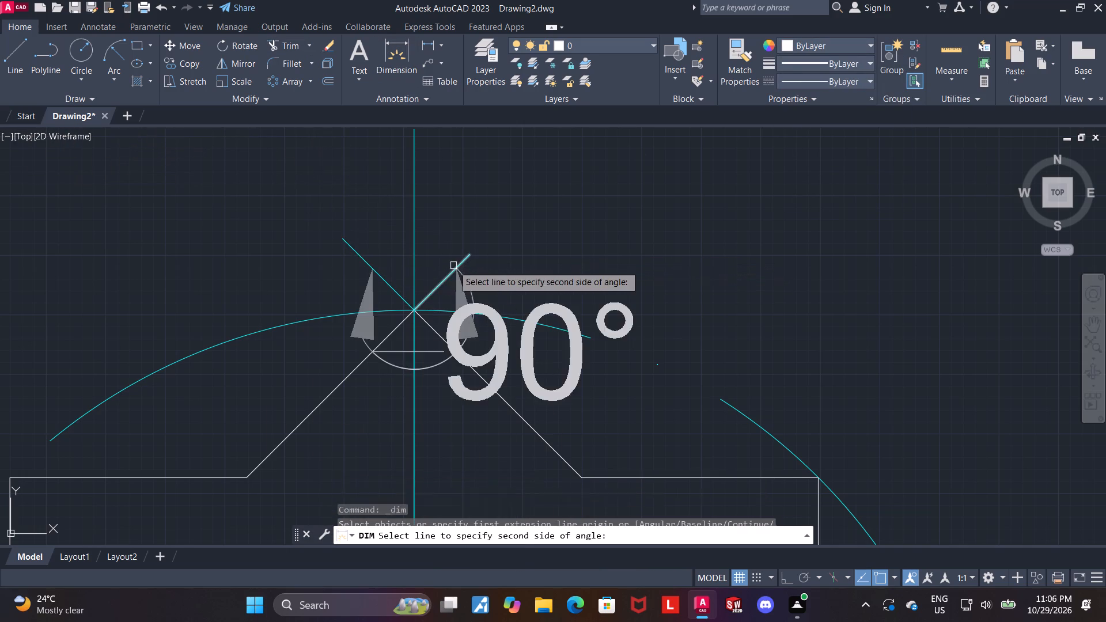
click(454, 266)
scroll(452, 264, down, 2)
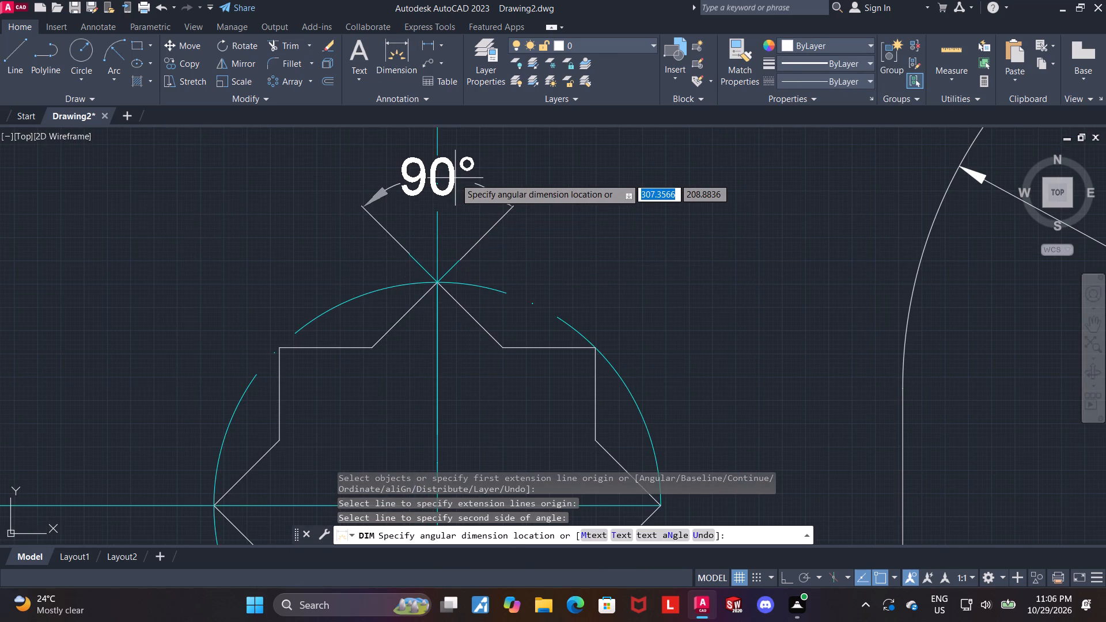
scroll(455, 178, down, 3)
scroll(472, 162, up, 1)
click(473, 145)
key(Escape)
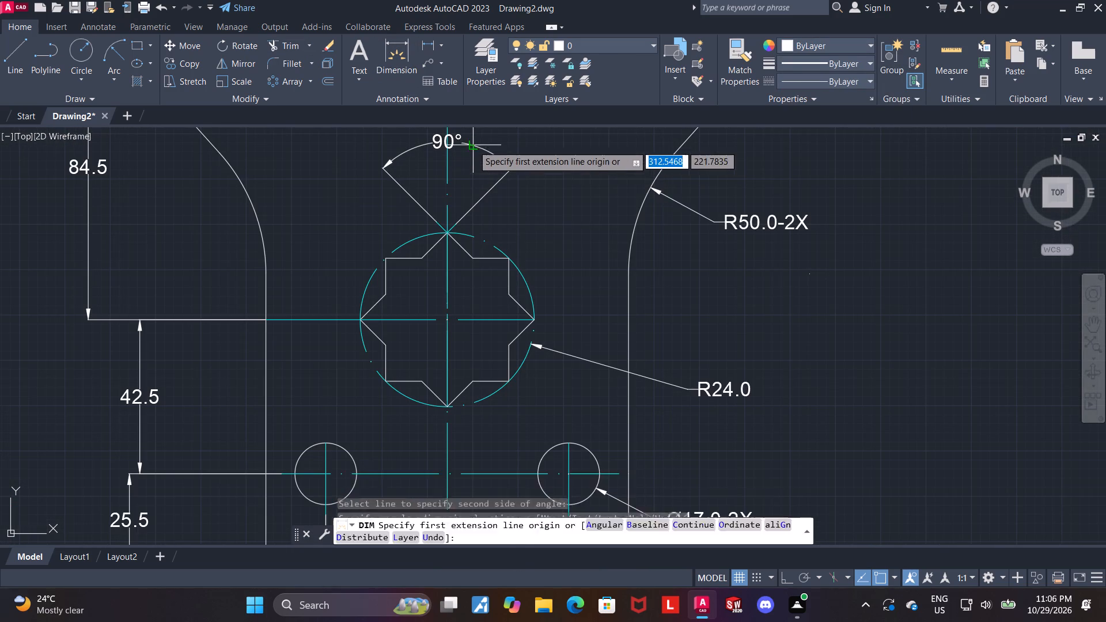
Examine the whole bracket drawing to check its profile, cutouts, centre lines and dimensions for completeness.
scroll(776, 327, down, 1)
middle_drag(861, 324, 823, 343)
scroll(809, 350, up, 1)
scroll(808, 350, down, 2)
middle_drag(813, 348, 796, 334)
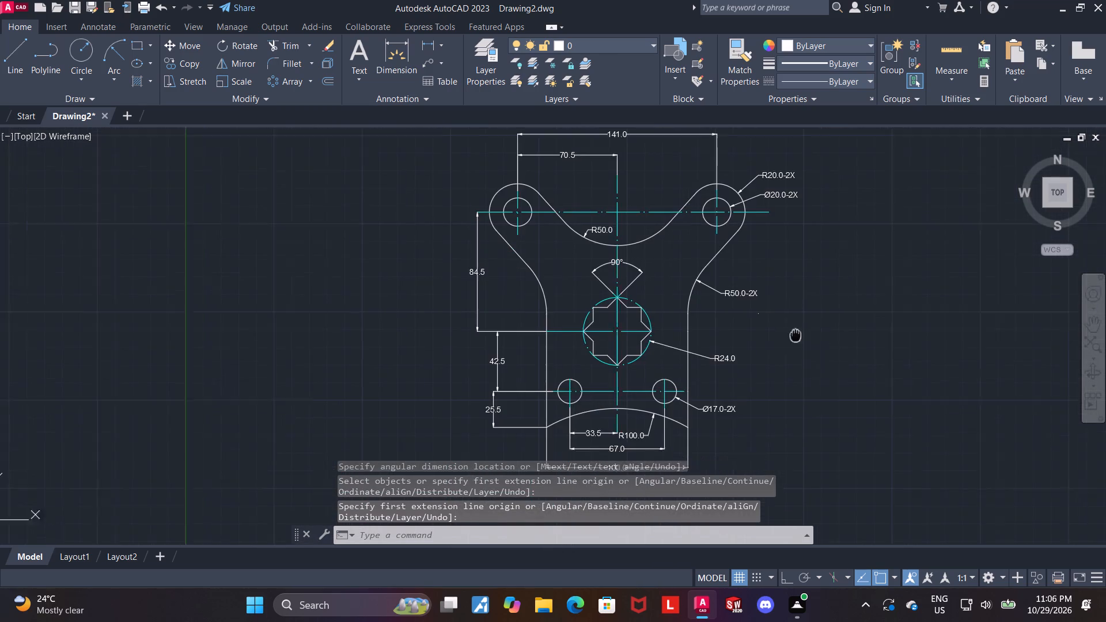
middle_drag(796, 334, 756, 299)
scroll(756, 300, down, 1)
middle_drag(792, 306, 769, 321)
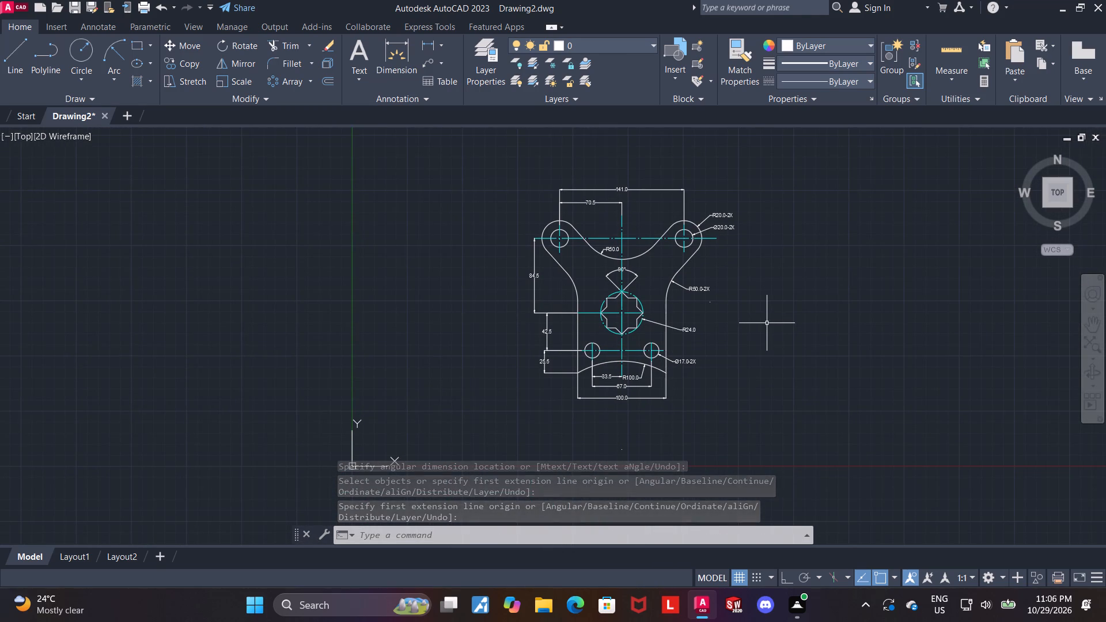
scroll(767, 323, up, 1)
middle_drag(766, 324, 736, 374)
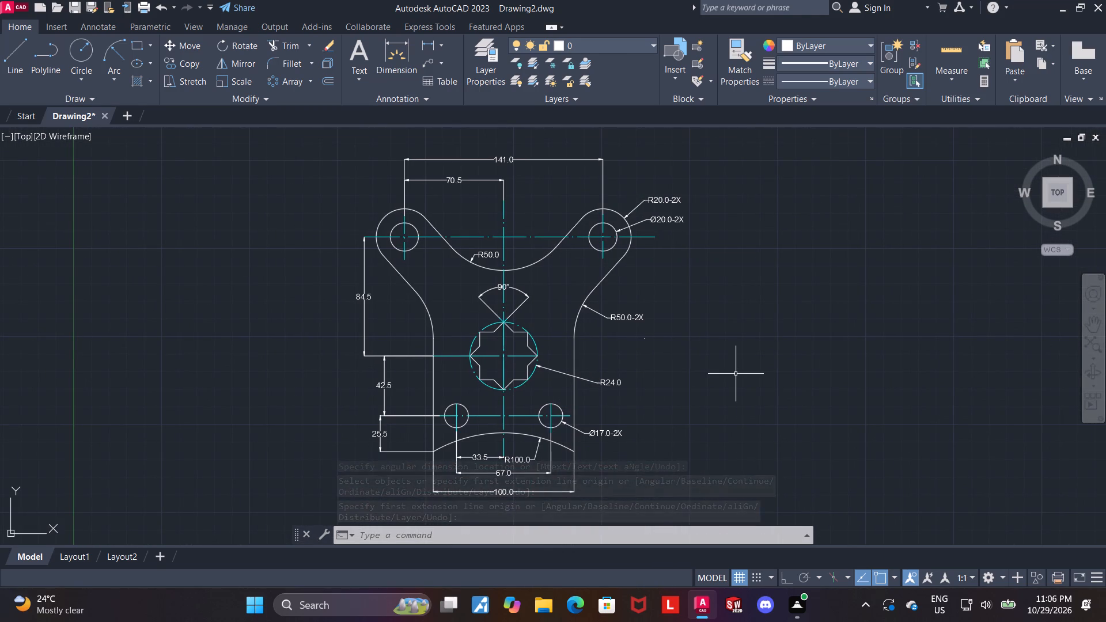
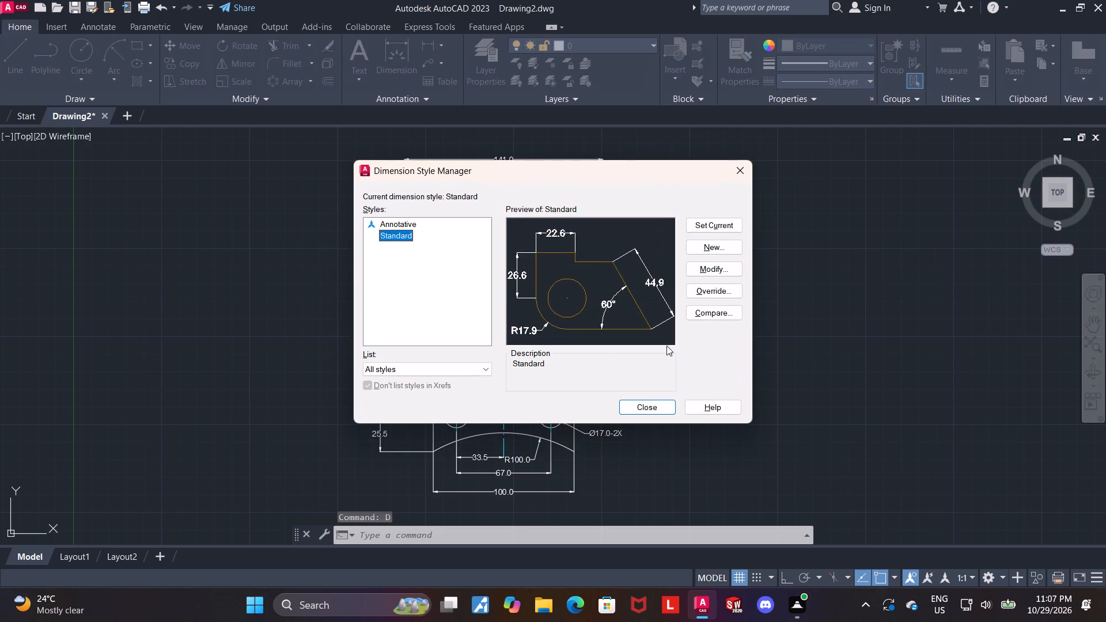
Modify the Standard dimension style to a text height of 5 and an arrow size of 4.
click(711, 279)
click(711, 268)
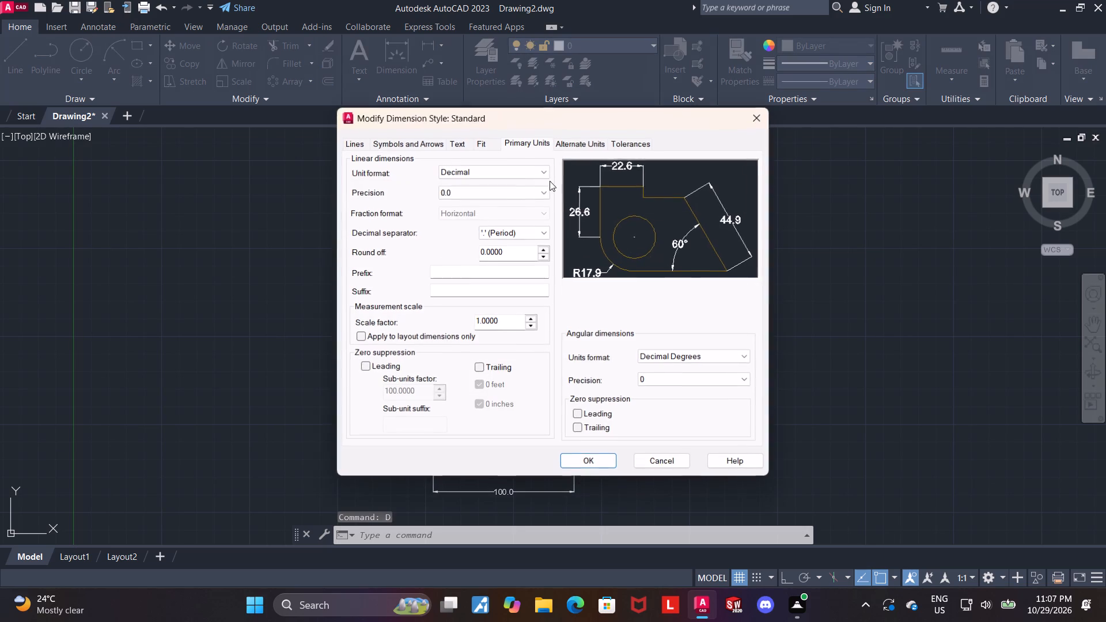
click(435, 143)
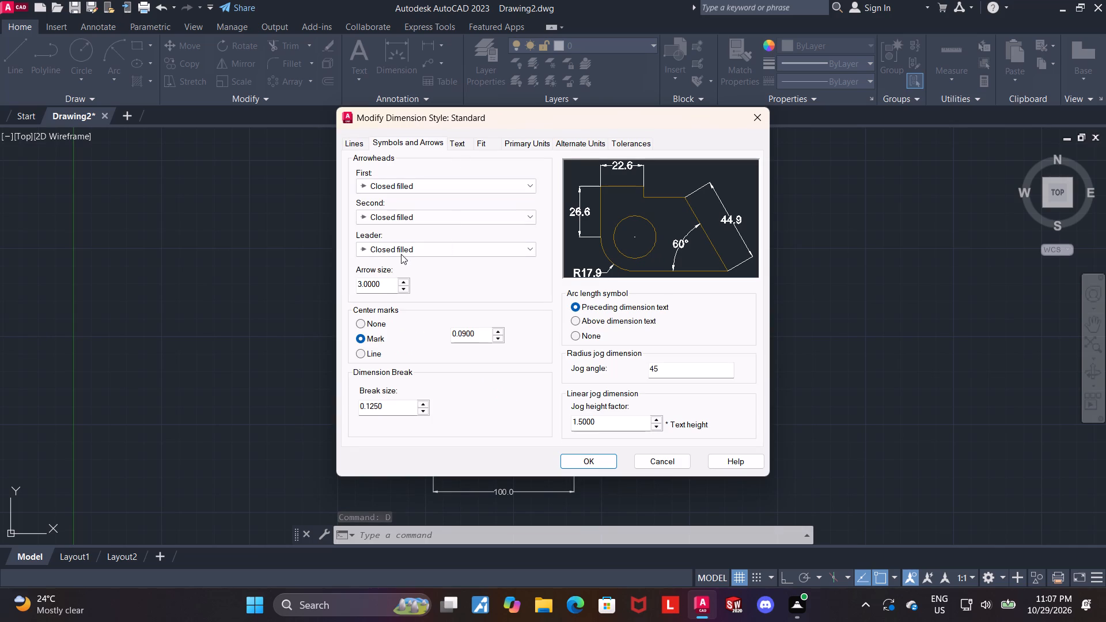
click(455, 142)
drag(531, 244, 452, 246)
key(5)
key(Return)
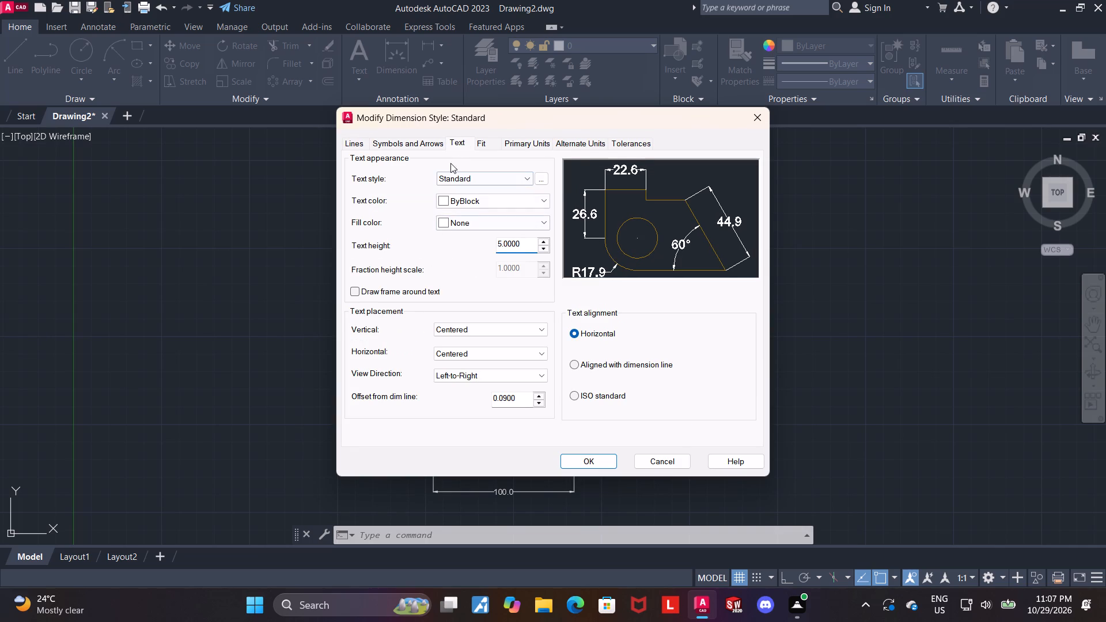
click(437, 143)
drag(388, 286, 264, 288)
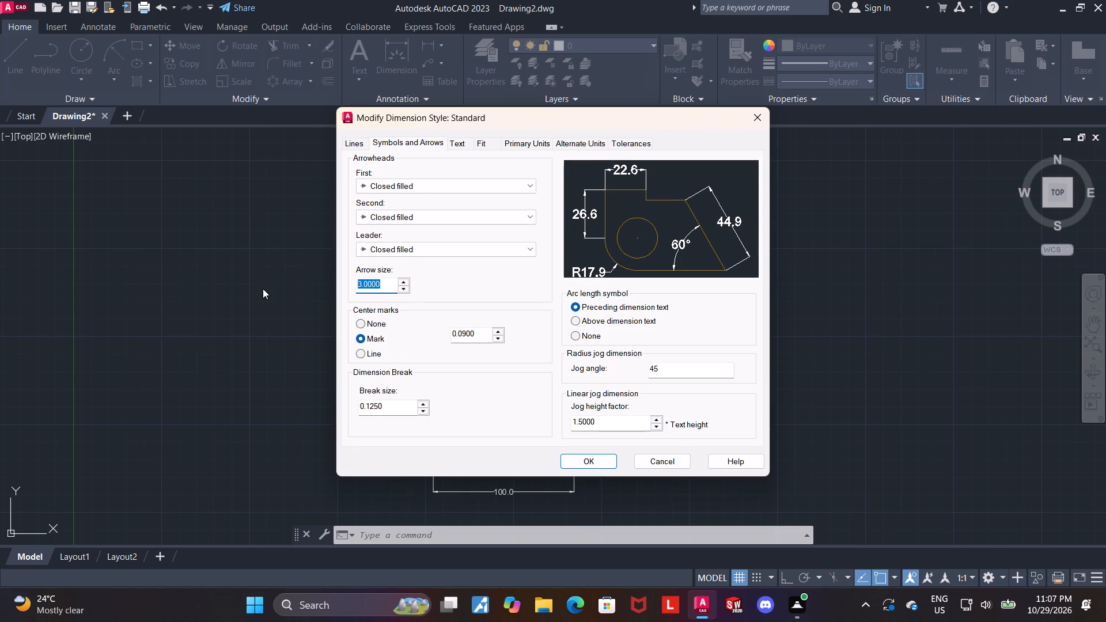
key(4)
key(Return)
click(593, 461)
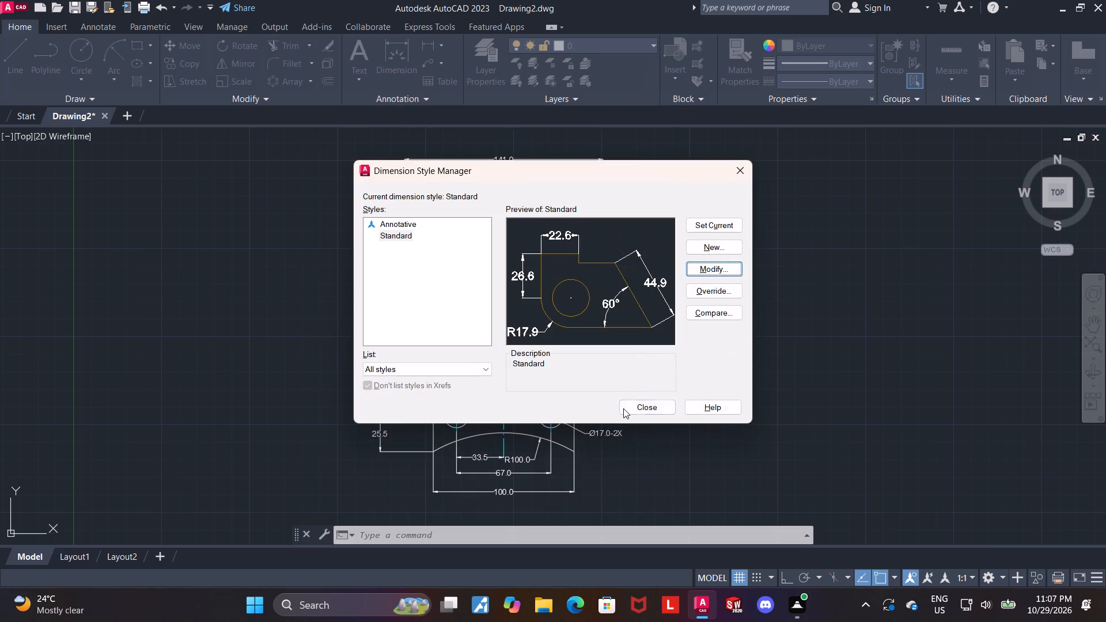
click(639, 401)
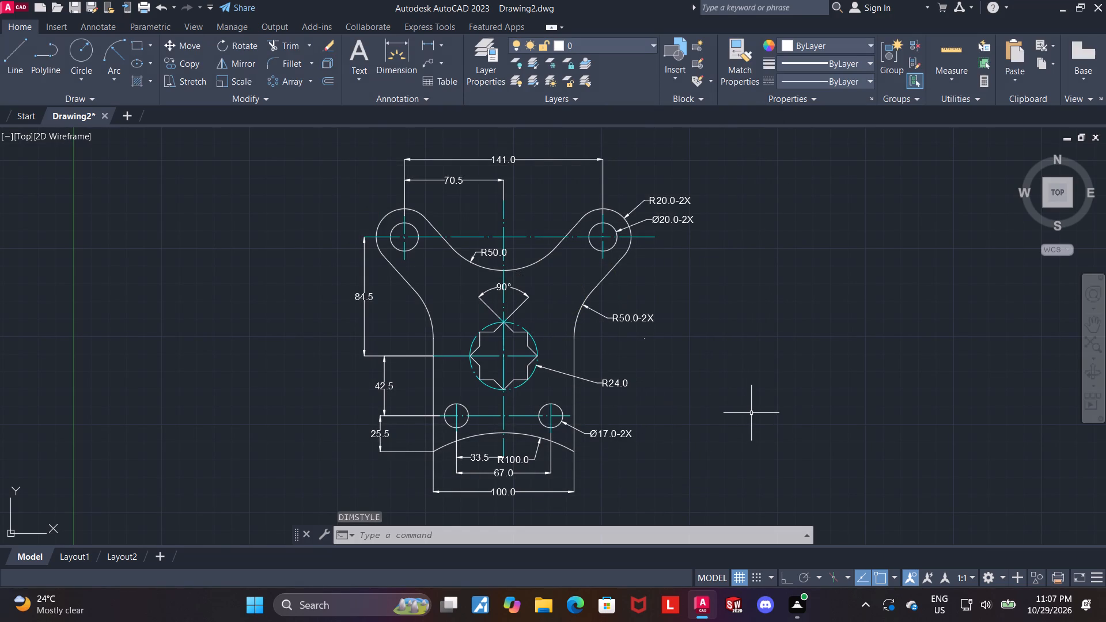
Move the R100.0 dimension text of the bottom arc clear of the 33.5 dimension, between it and the 67.0 dimension.
middle_drag(686, 424, 685, 378)
scroll(529, 437, up, 2)
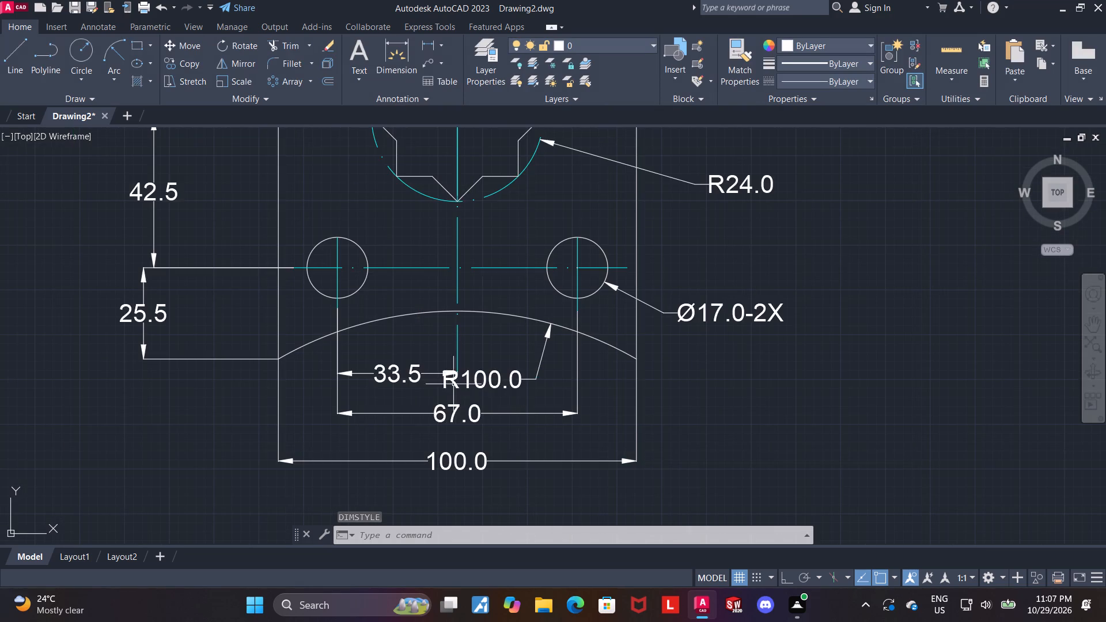
scroll(474, 385, up, 3)
click(470, 372)
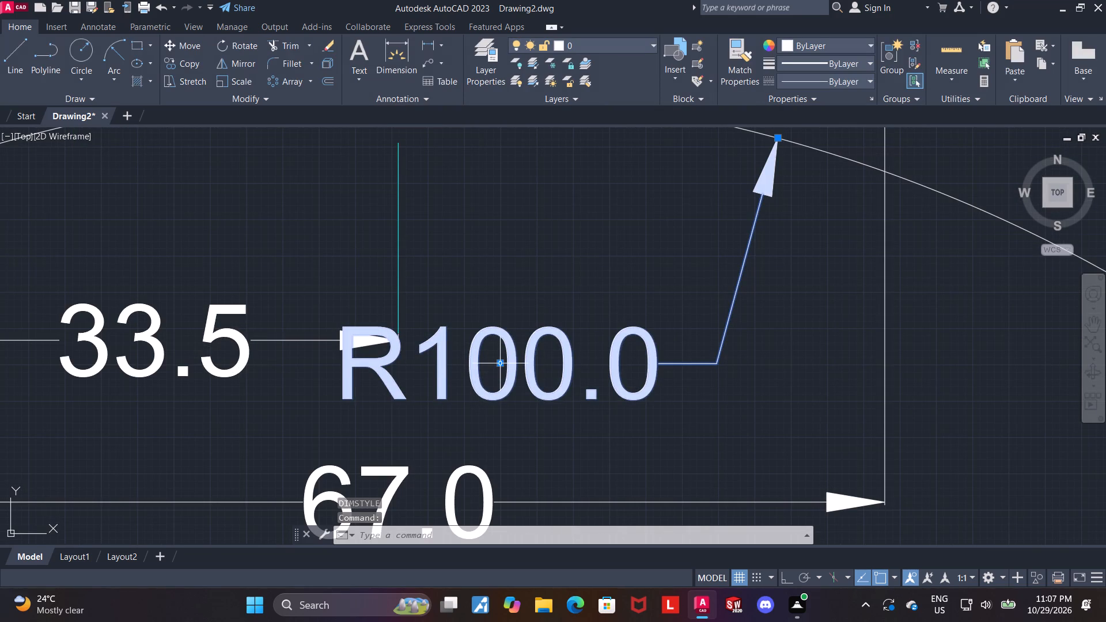
click(502, 366)
click(769, 400)
scroll(768, 400, down, 3)
key(Escape)
middle_drag(989, 436, 851, 424)
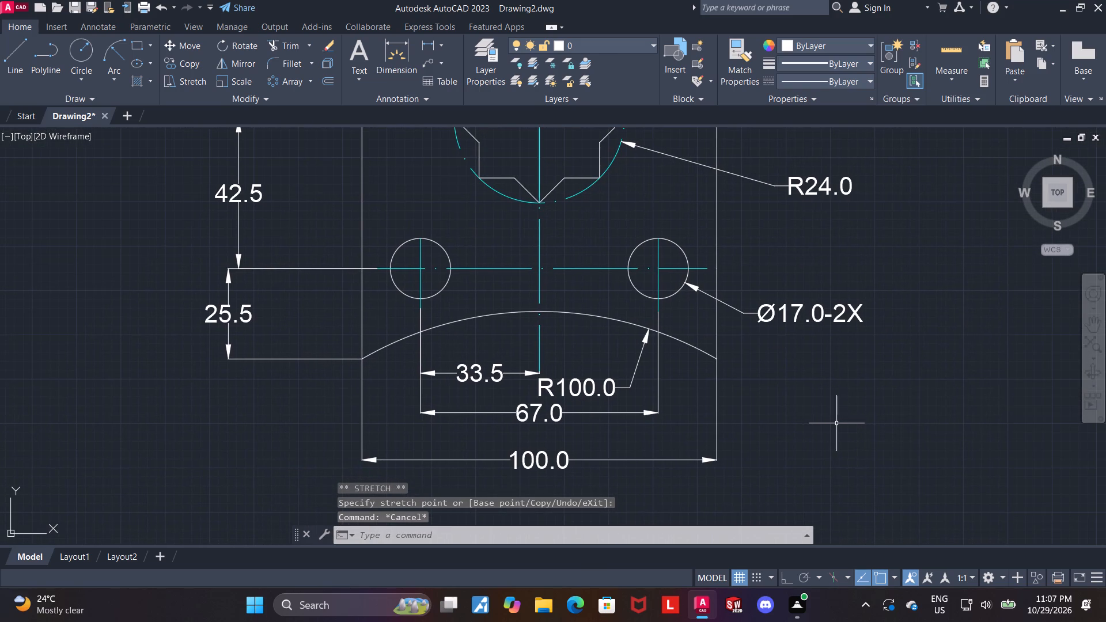
Examine the bracket from the bottom arc up to the upper holes to check the dimensions' legibility, placement and completeness.
scroll(804, 425, down, 1)
middle_drag(789, 426, 691, 441)
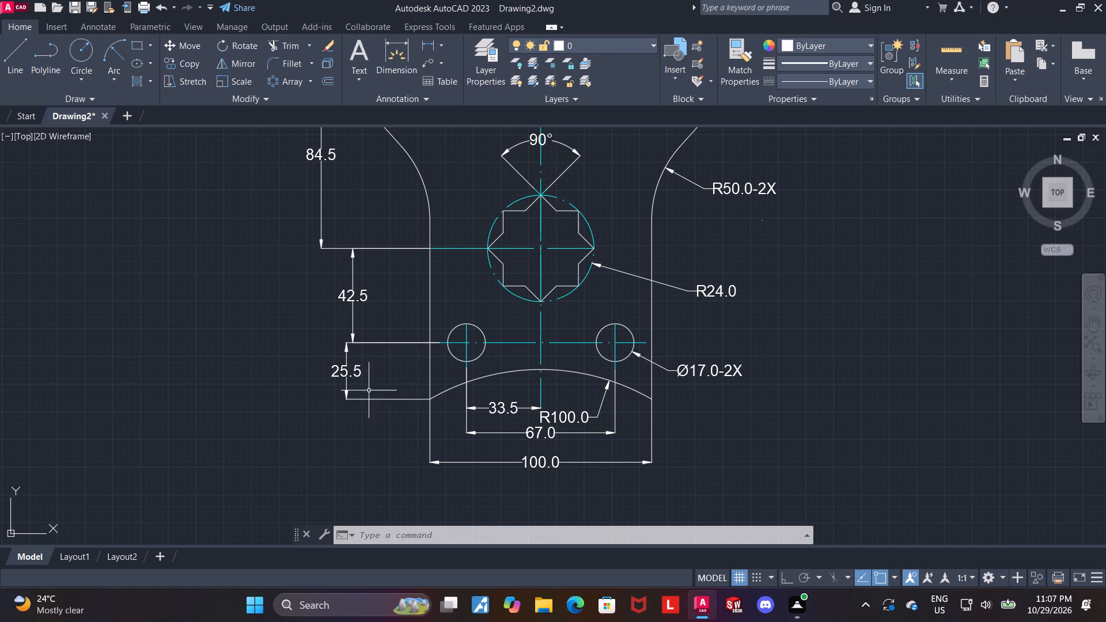
middle_drag(268, 381, 236, 439)
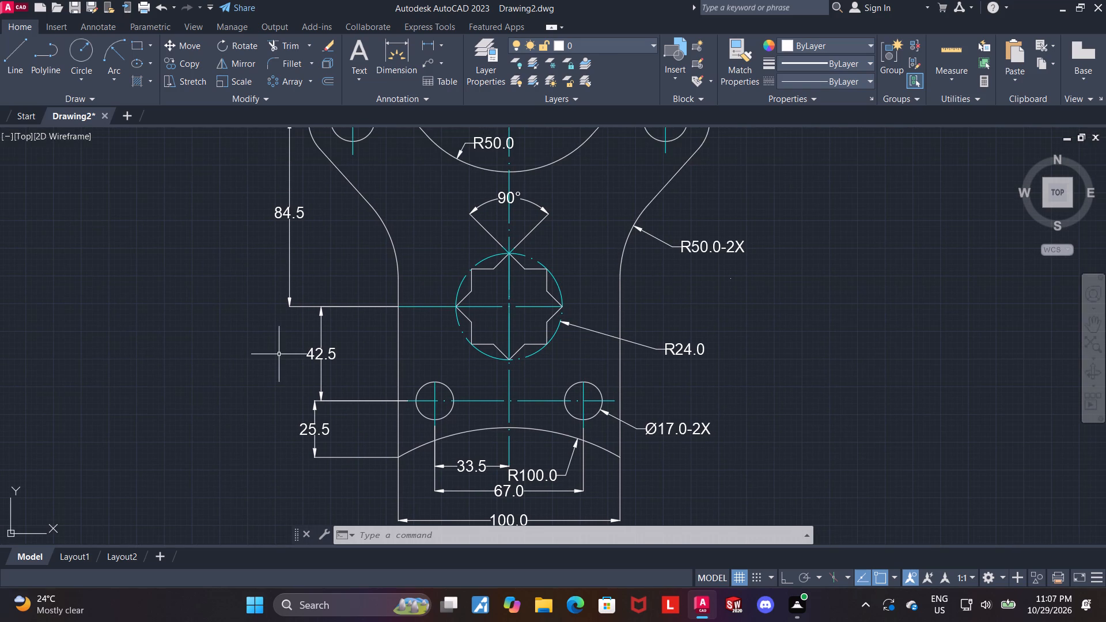
middle_drag(279, 348, 273, 400)
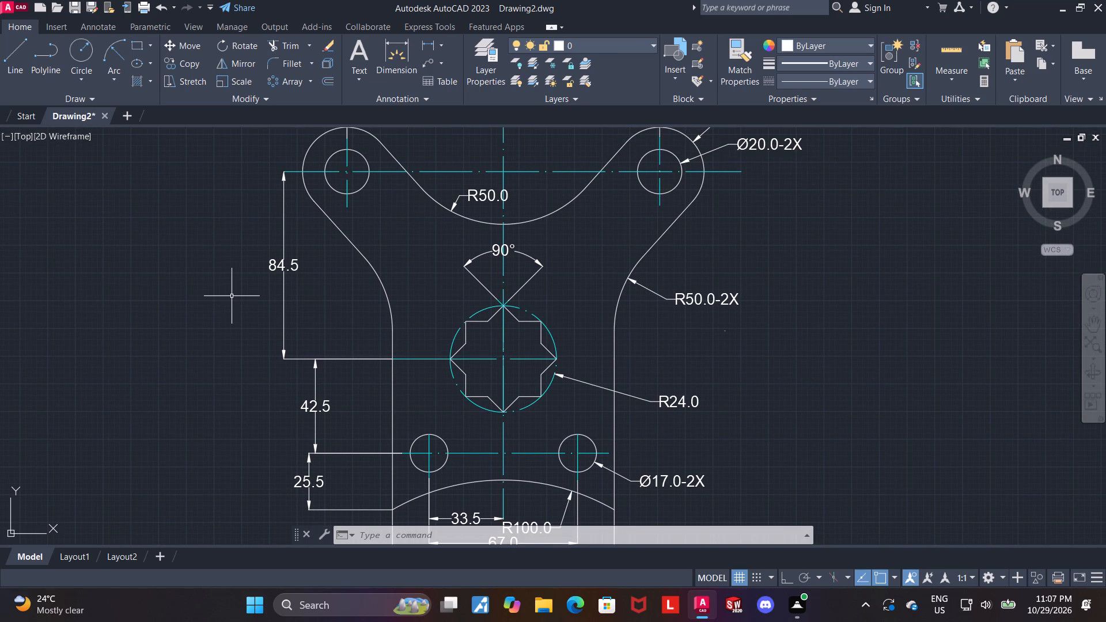
middle_drag(233, 294, 187, 373)
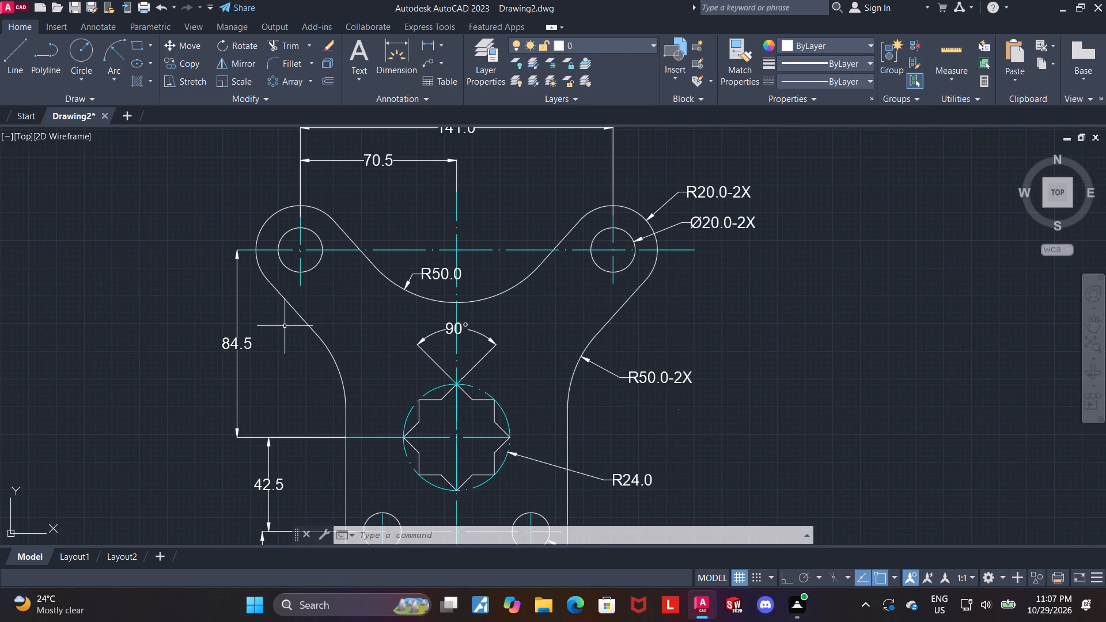
middle_drag(184, 275, 182, 276)
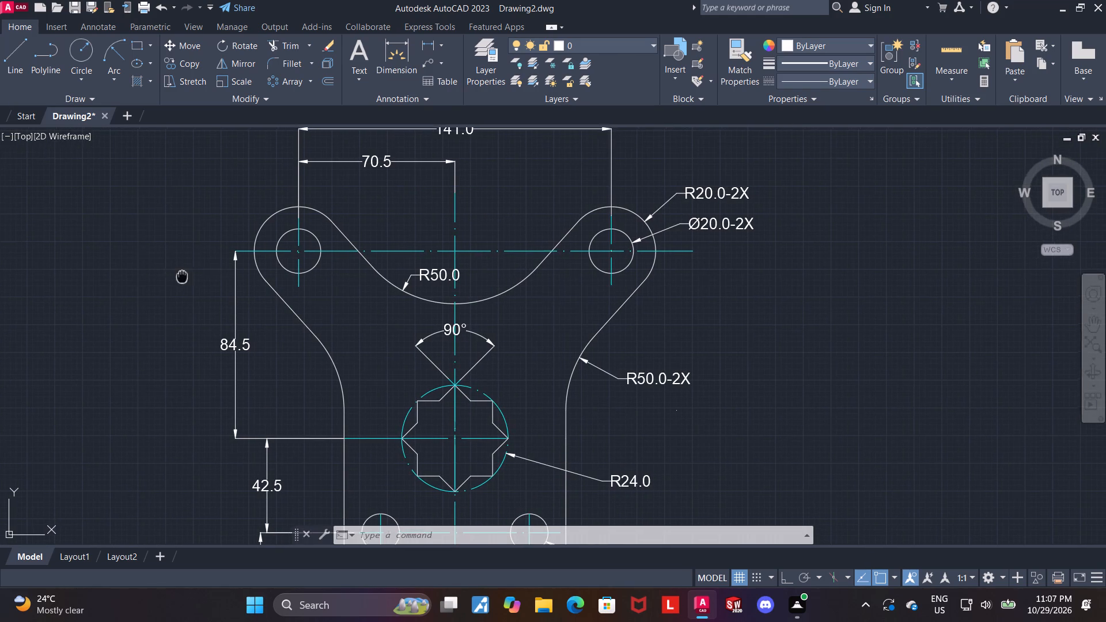
middle_drag(182, 276, 143, 331)
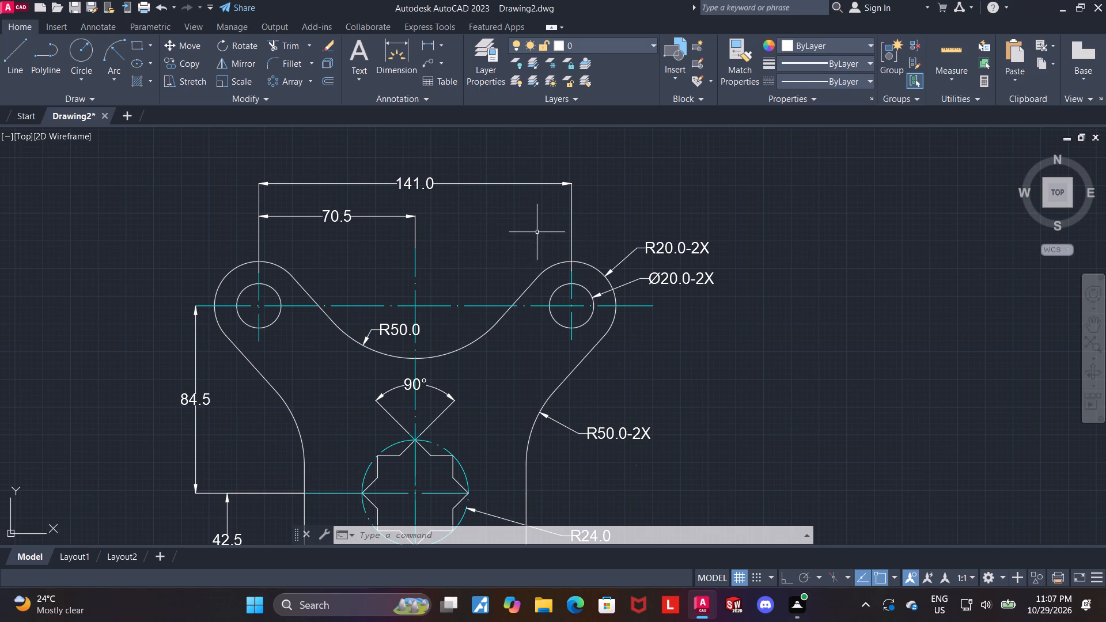
middle_drag(501, 223, 426, 185)
scroll(681, 318, down, 1)
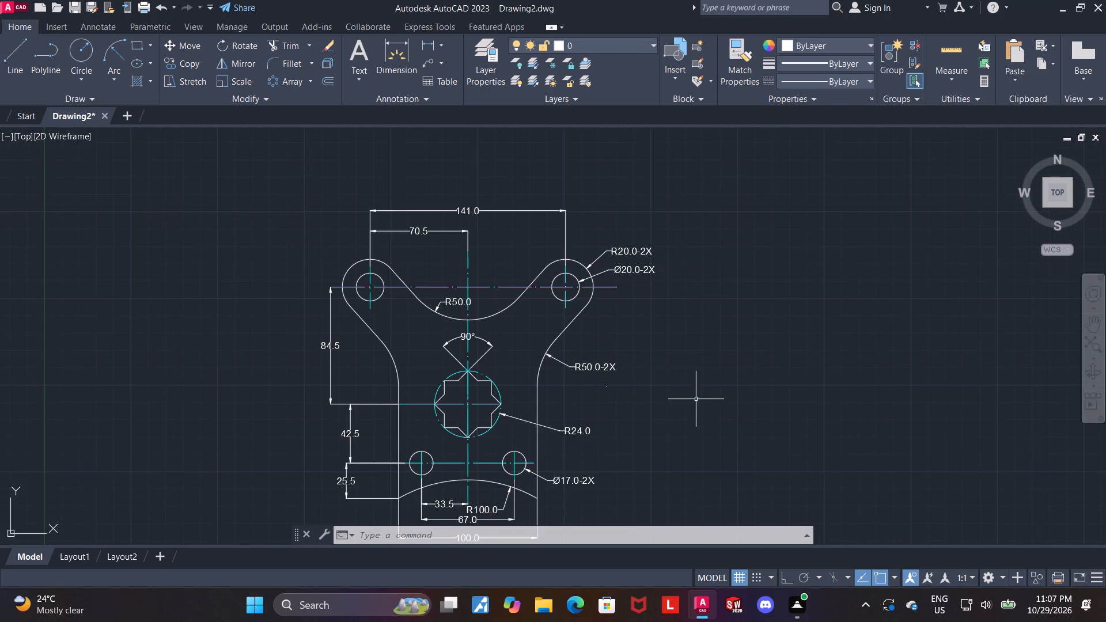
middle_drag(691, 376, 684, 327)
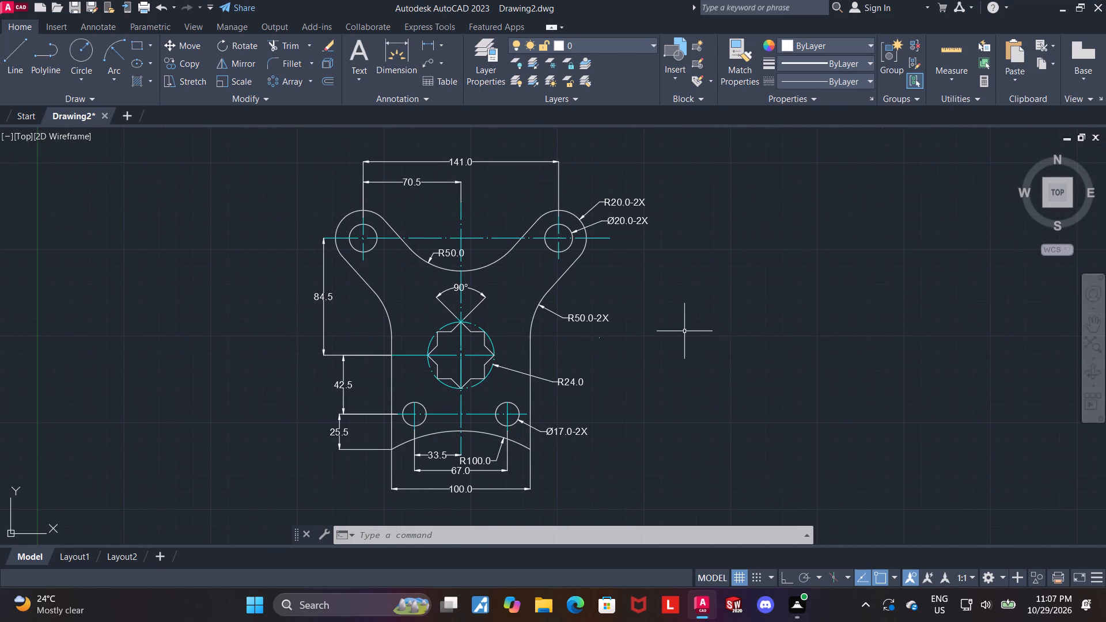
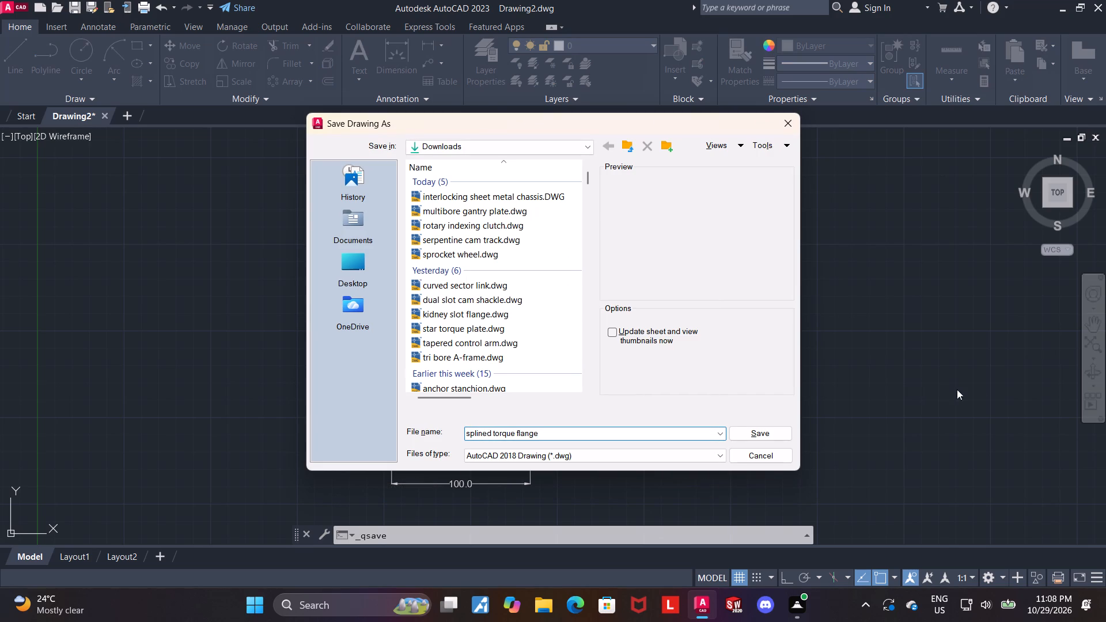
Save the drawing in the Downloads folder as "splined torque flange" in AutoCAD 2018 Drawing (*.dwg) format.
click(736, 436)
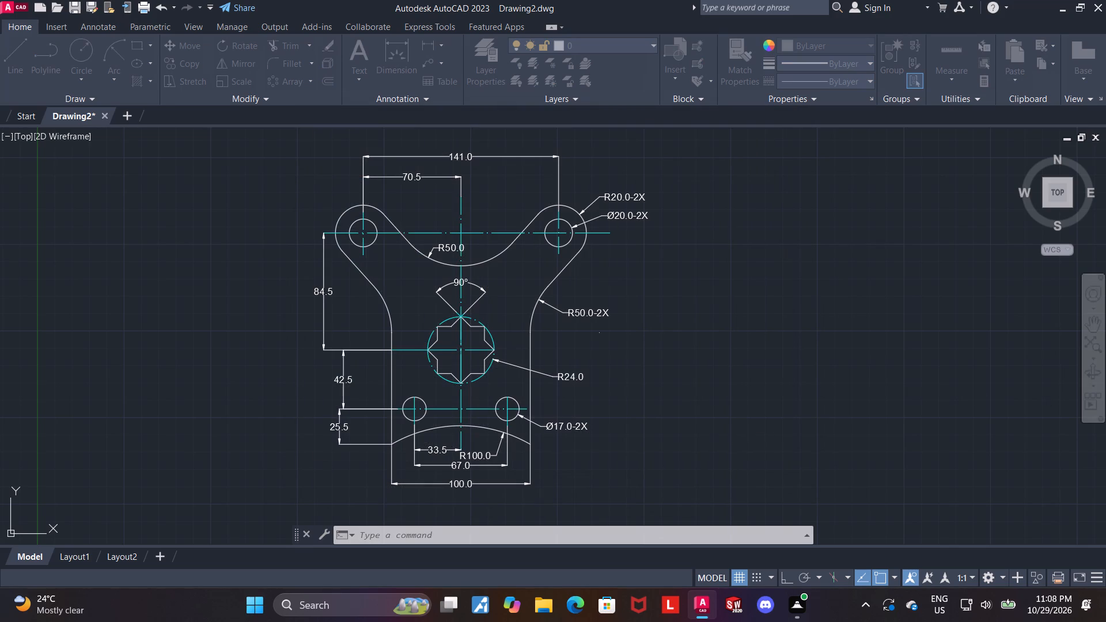
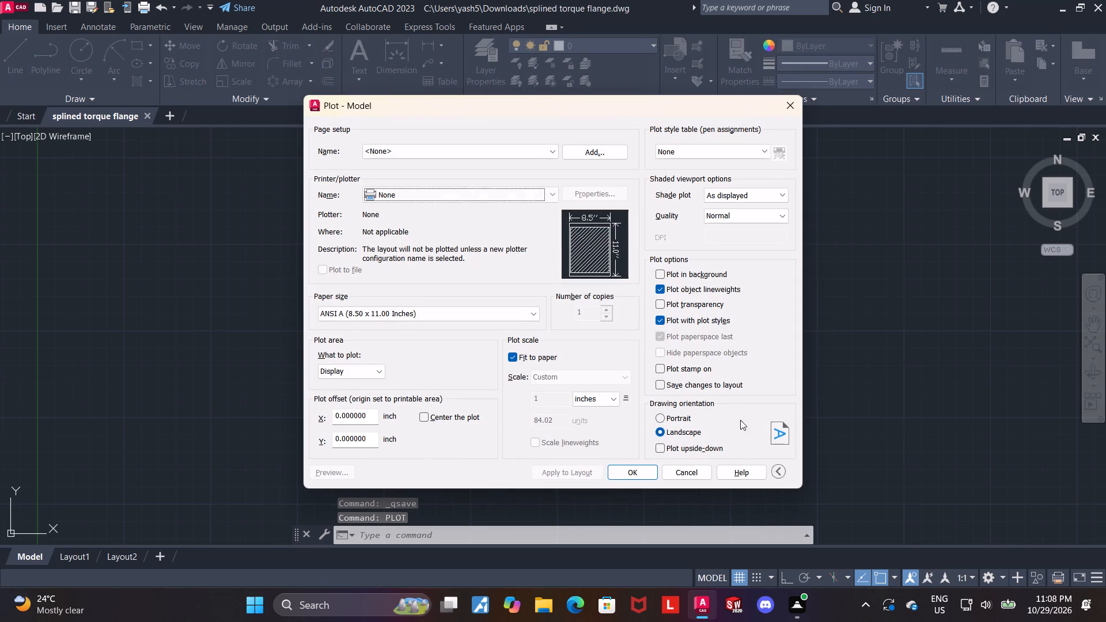
Set the plot to the DWG To PDF.pc3 plotter on ISO A4 (297.00 x 210.00 MM) paper, with the plot centred.
click(482, 186)
click(486, 192)
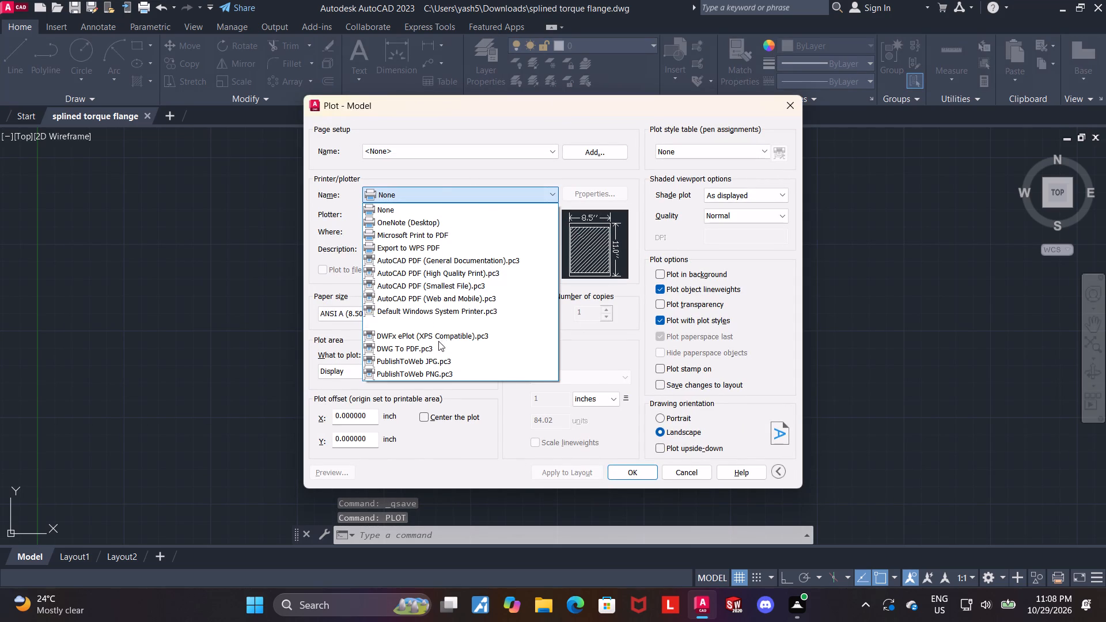
click(438, 346)
click(430, 318)
scroll(455, 454, down, 4)
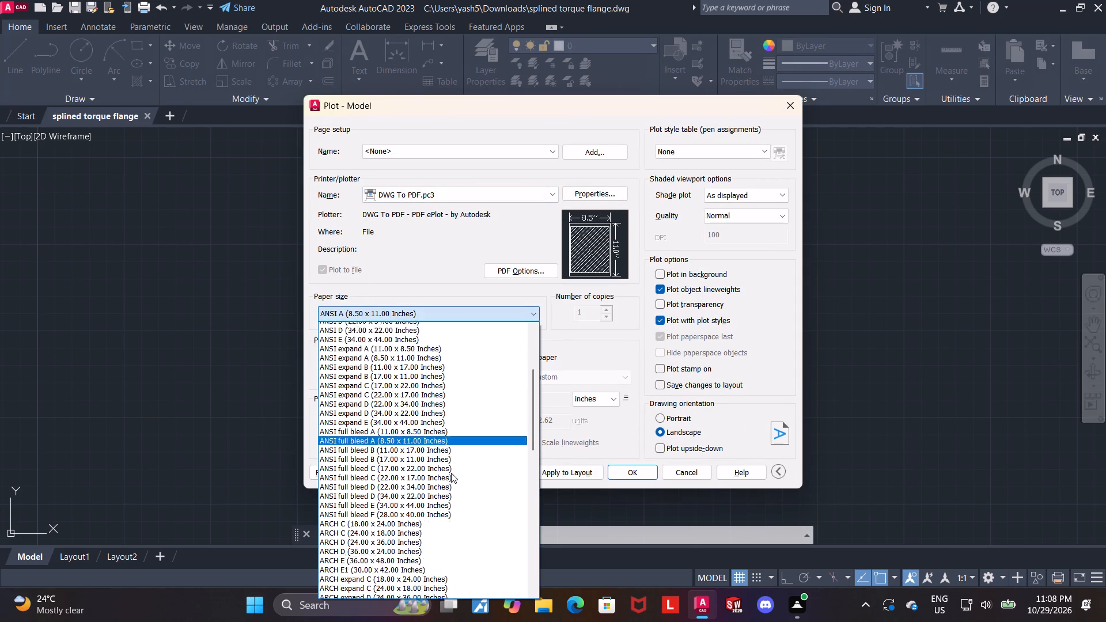
scroll(451, 473, down, 8)
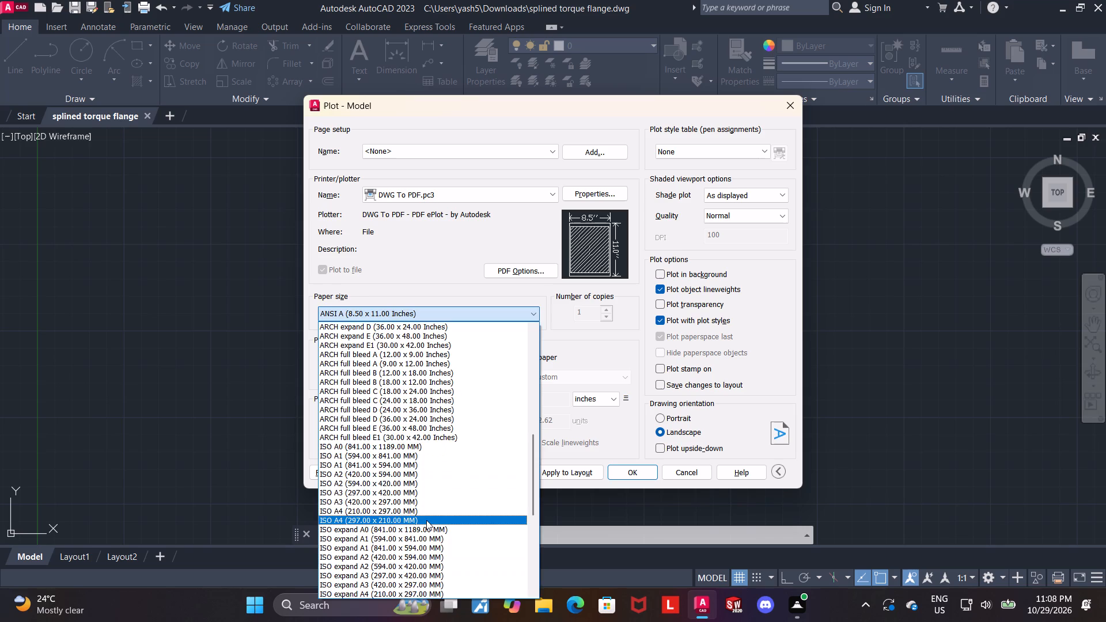
click(426, 520)
click(422, 419)
Define the plot area as a window enclosing the whole bracket profile and all its dimensions.
click(366, 372)
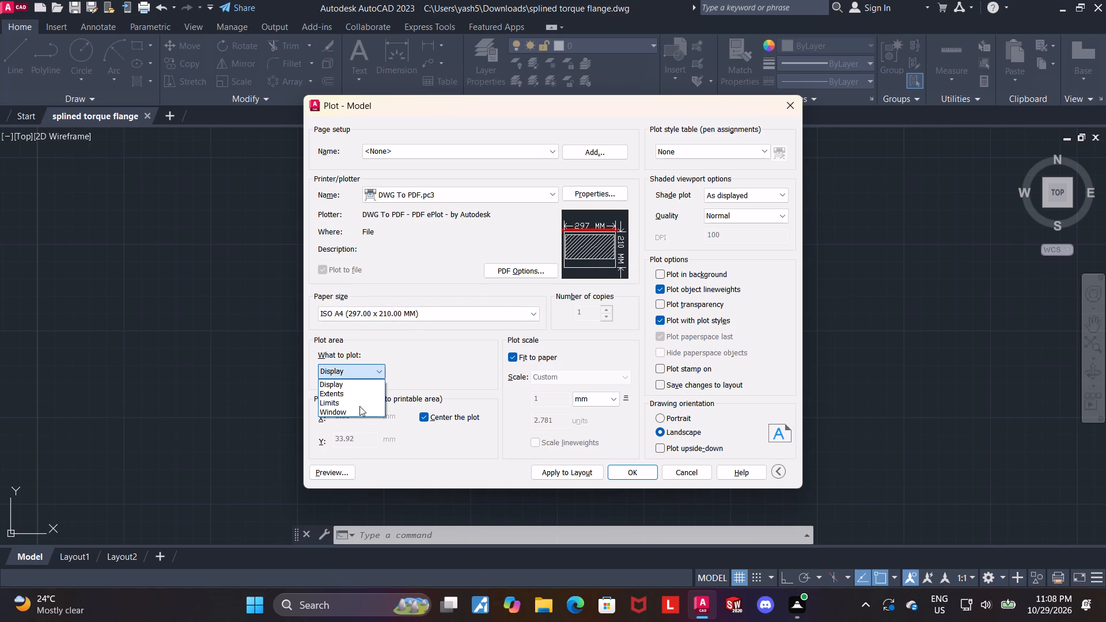
click(360, 414)
click(272, 132)
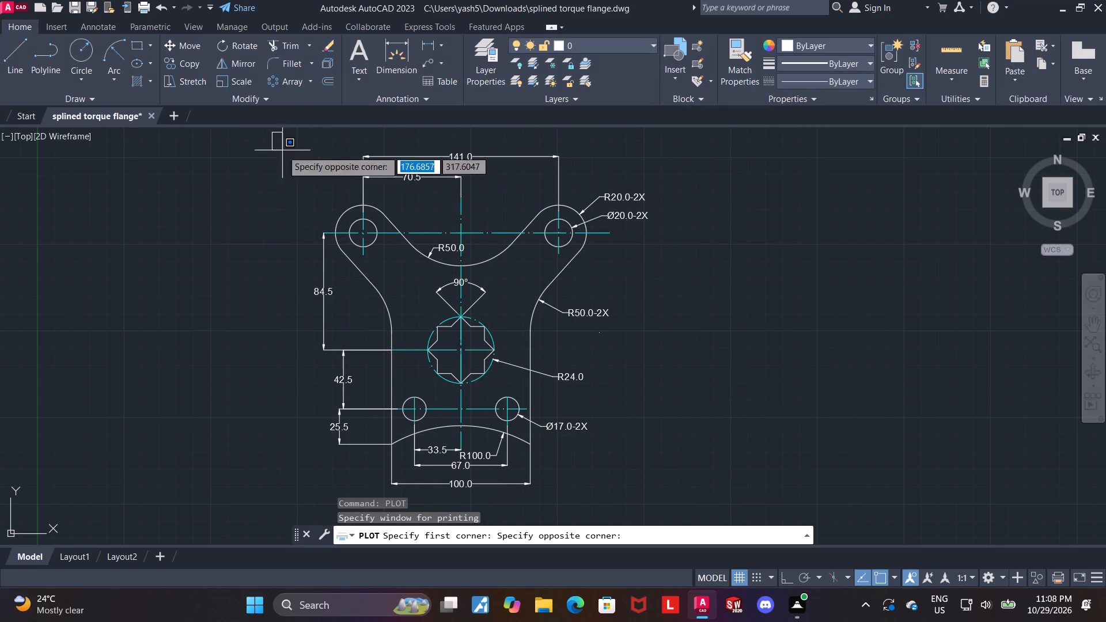
click(685, 504)
Plot the drawing to a PDF file in the Downloads folder, keeping the proposed file name.
click(643, 468)
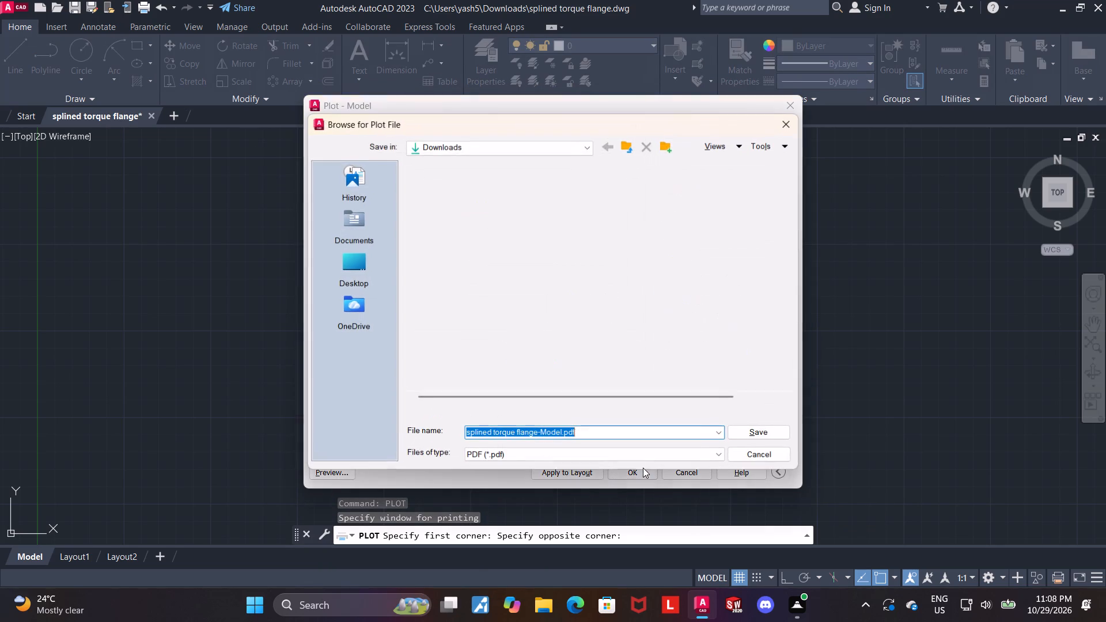
click(758, 431)
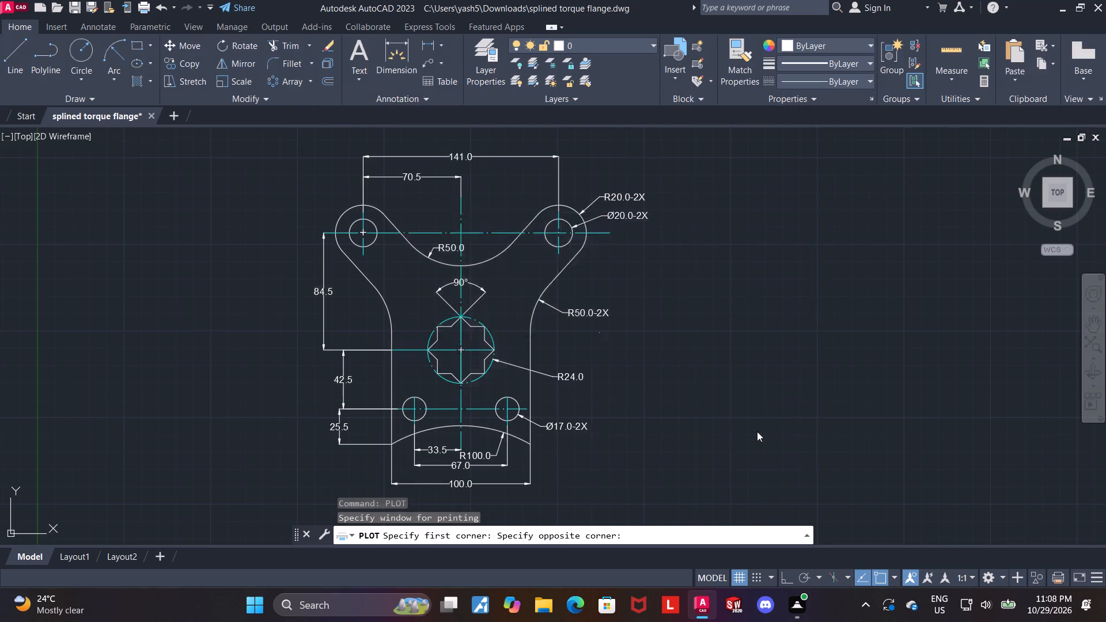